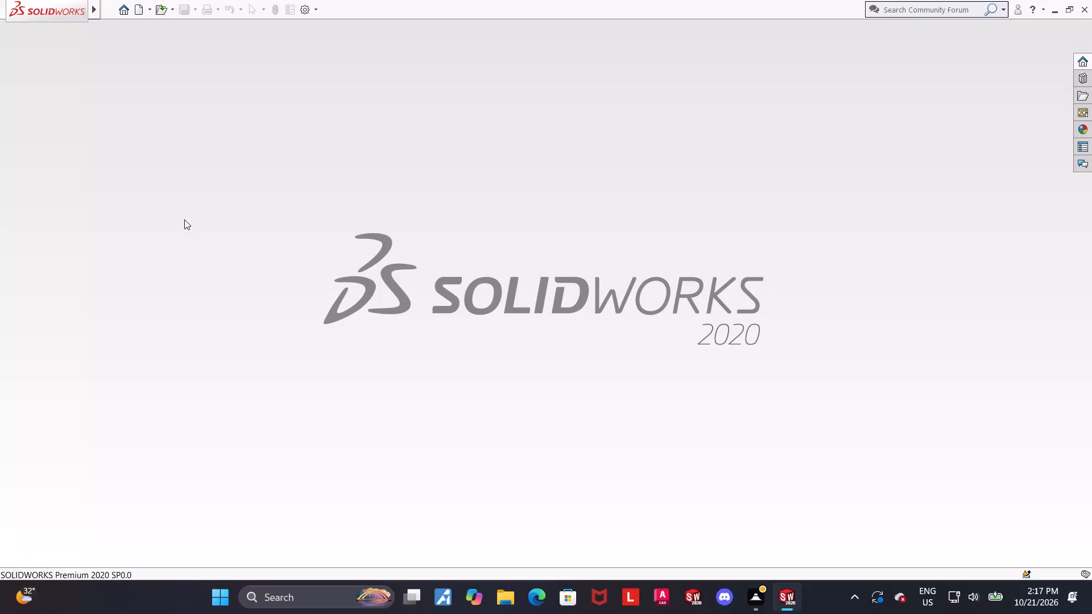
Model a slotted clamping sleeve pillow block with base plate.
Create a new part document.
left_click(140, 13)
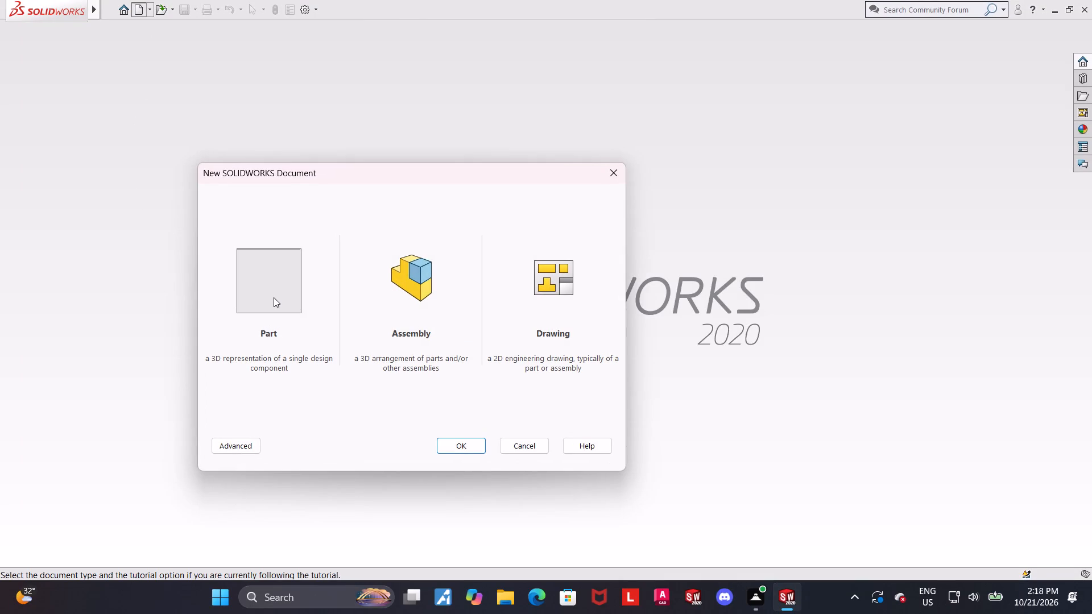
double_click(274, 300)
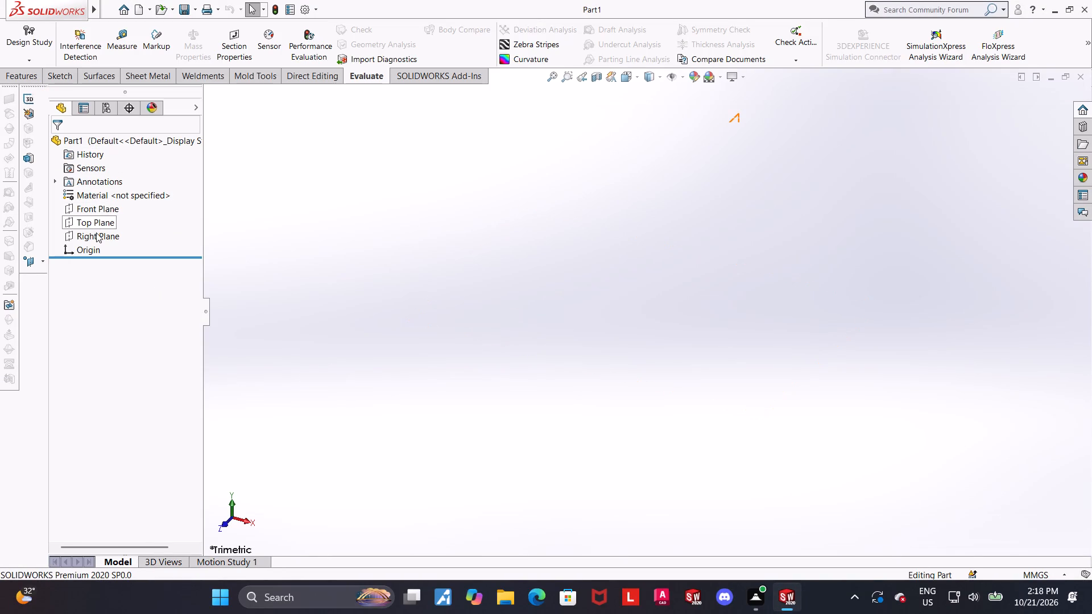
On the Right Plane, sketch a nearly full centerpoint arc of about 45 mm radius centred on the origin, leaving a small gap at the top.
left_click(96, 233)
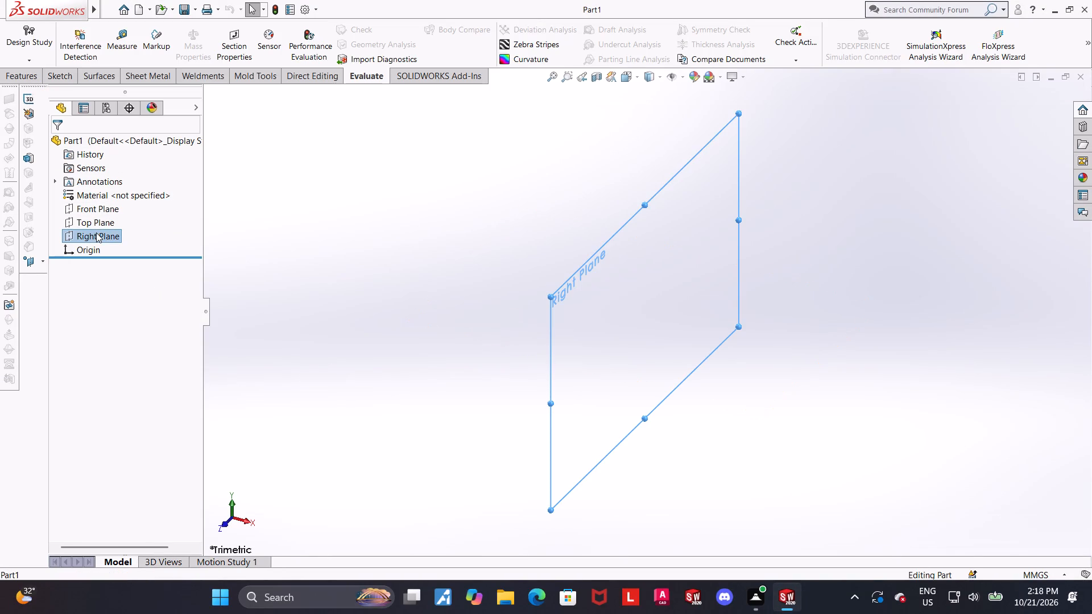
left_click(103, 212)
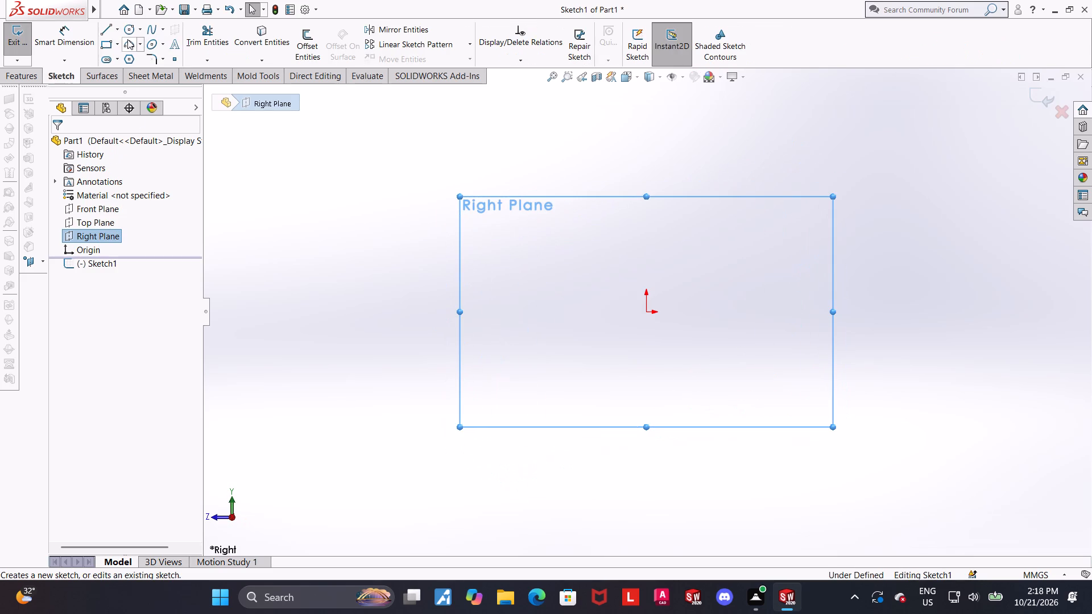
left_click(140, 43)
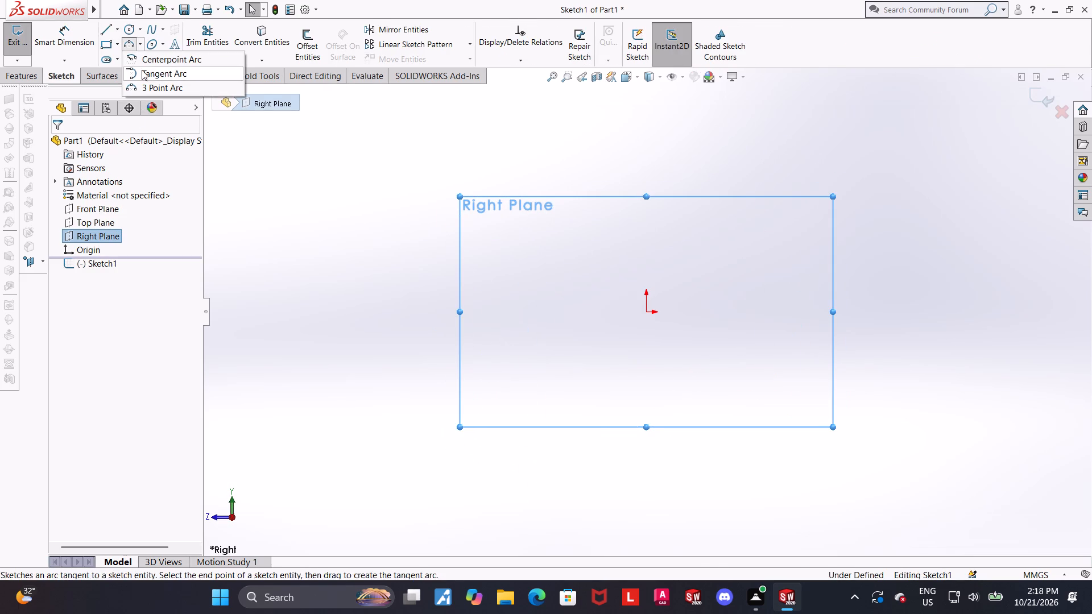
left_click(142, 59)
left_click(646, 312)
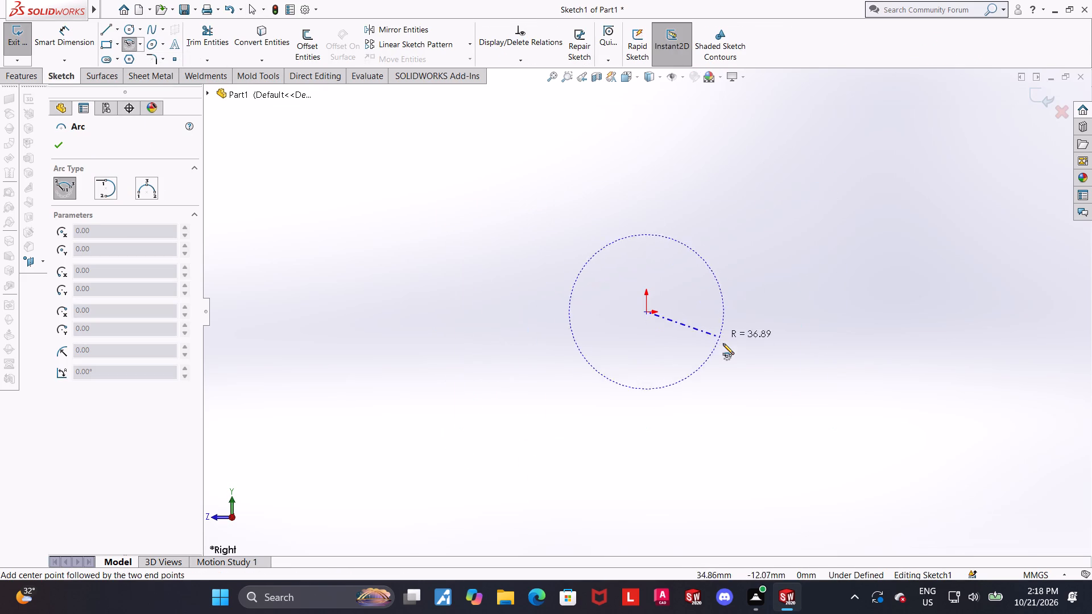
left_click(657, 218)
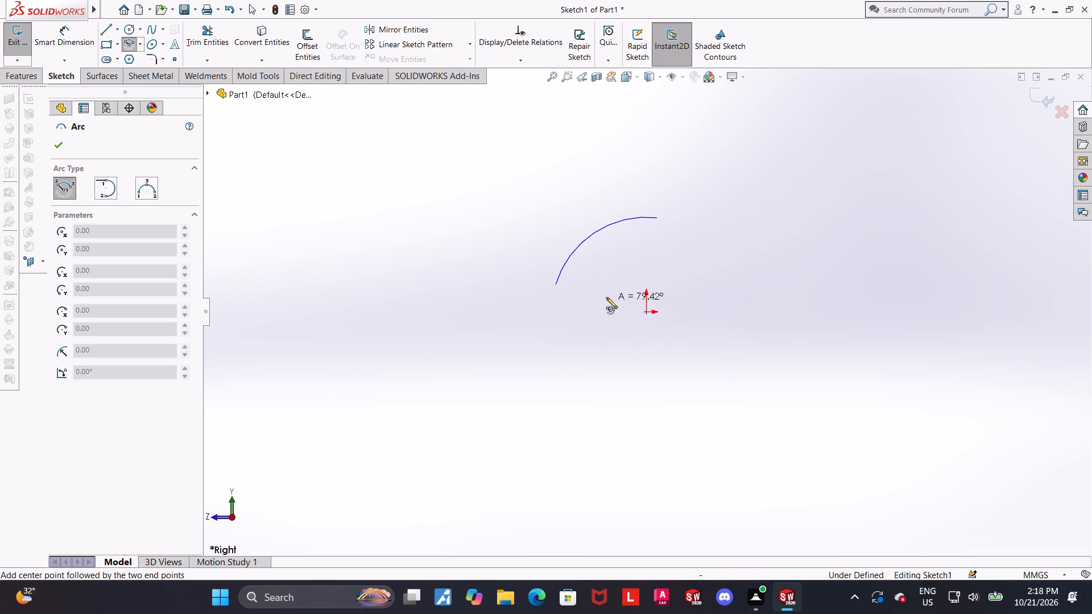
left_click(637, 235)
key("Escape")
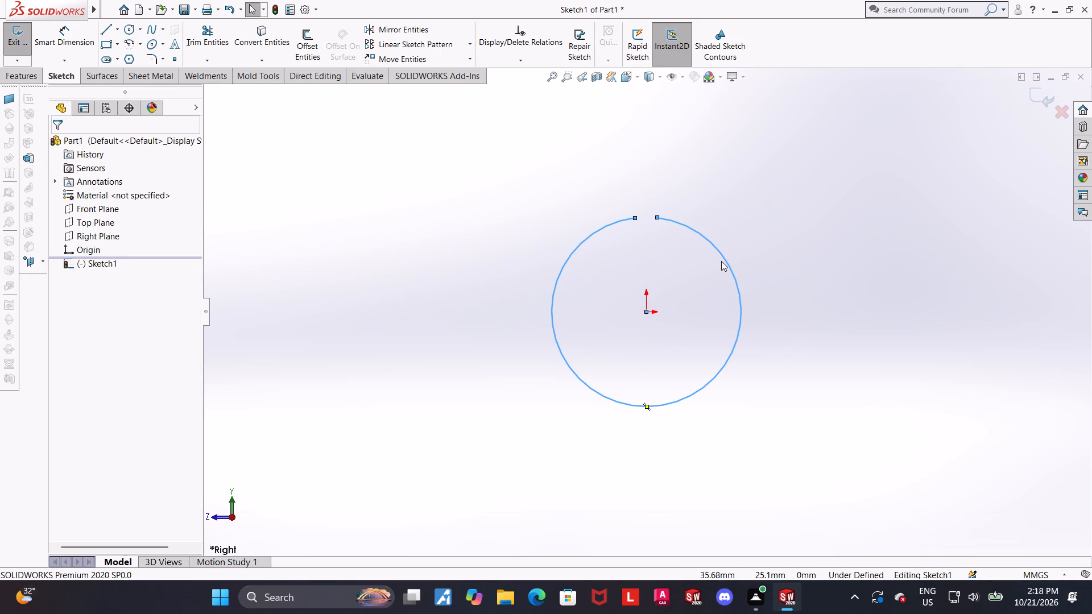
Draw a vertical construction centerline about 58 mm long from the origin up through the arc's gap.
scroll(721, 261, "down", 1)
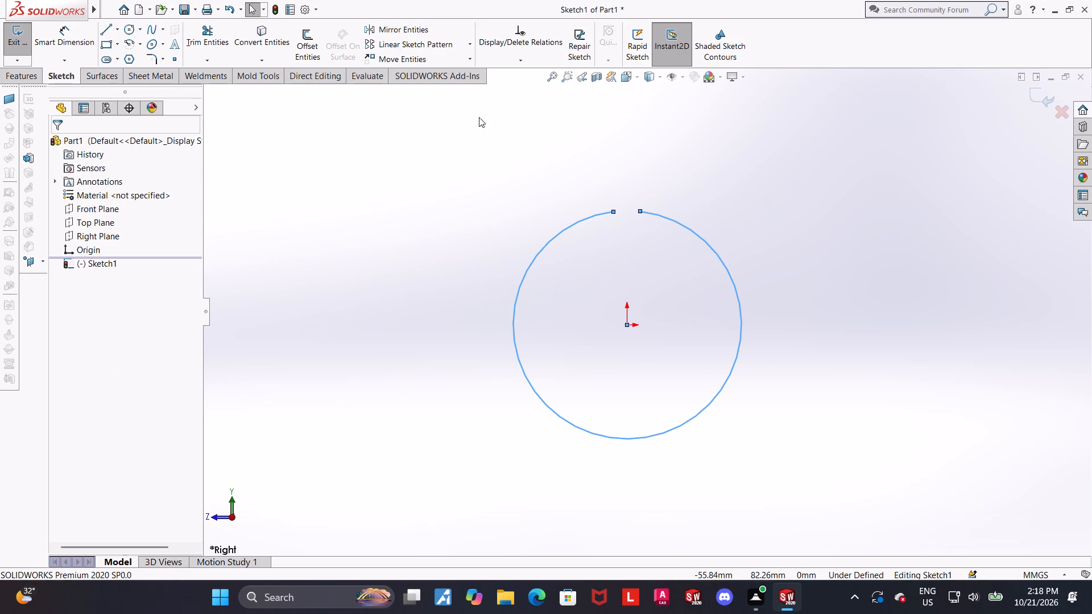
left_click(119, 26)
left_click(115, 62)
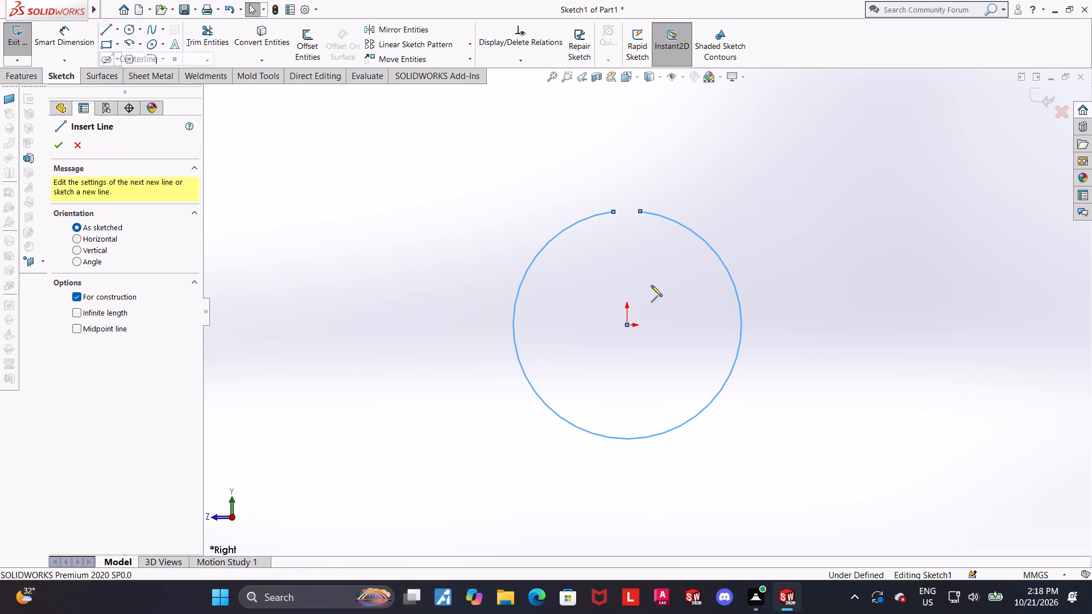
left_click(625, 326)
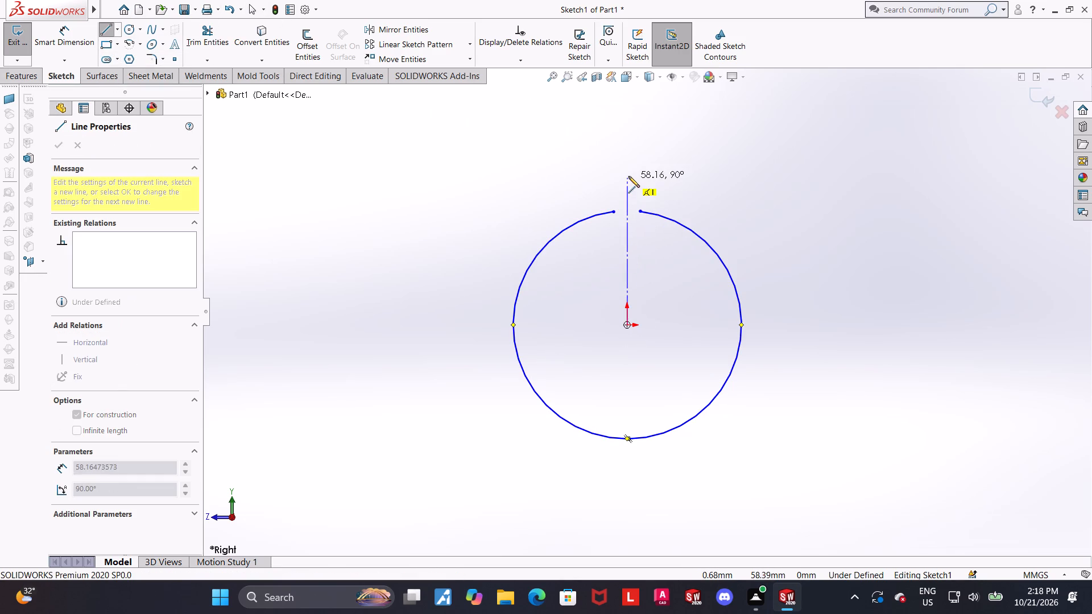
left_click(628, 176)
key("Escape")
key("Escape")
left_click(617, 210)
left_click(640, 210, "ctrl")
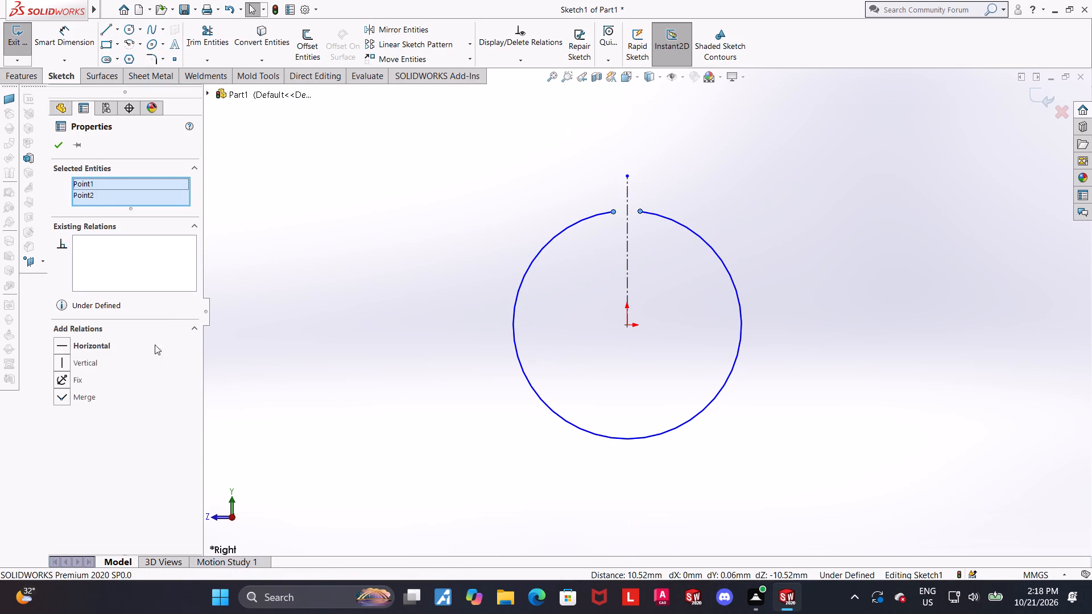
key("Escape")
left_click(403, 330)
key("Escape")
Make the arc's two endpoints symmetric about the vertical centerline.
left_click(613, 210)
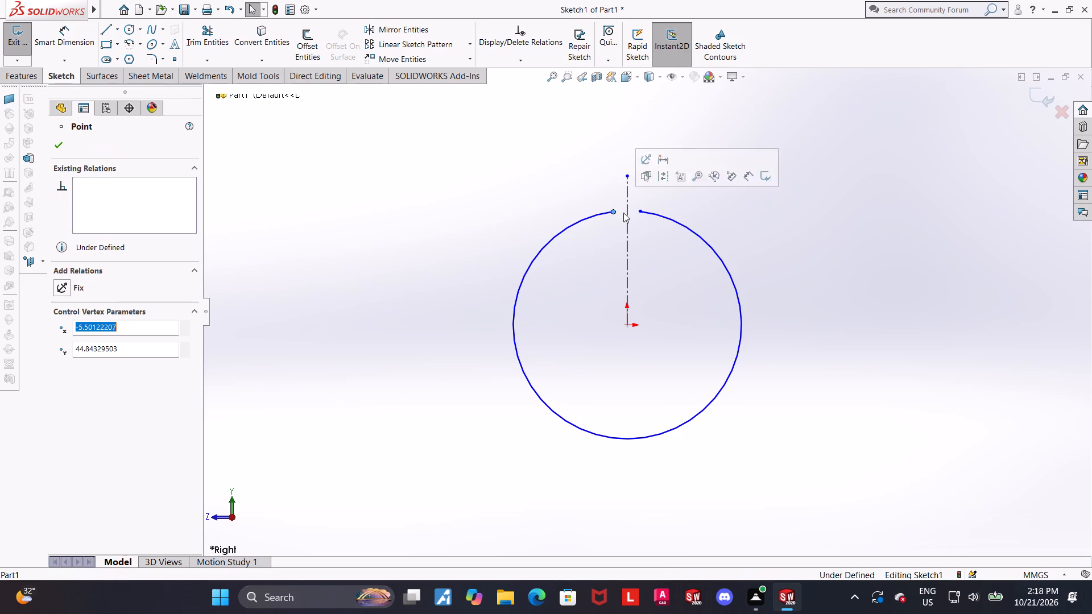
left_click(631, 220, "ctrl")
left_click(628, 220, "ctrl")
left_click(640, 211, "ctrl")
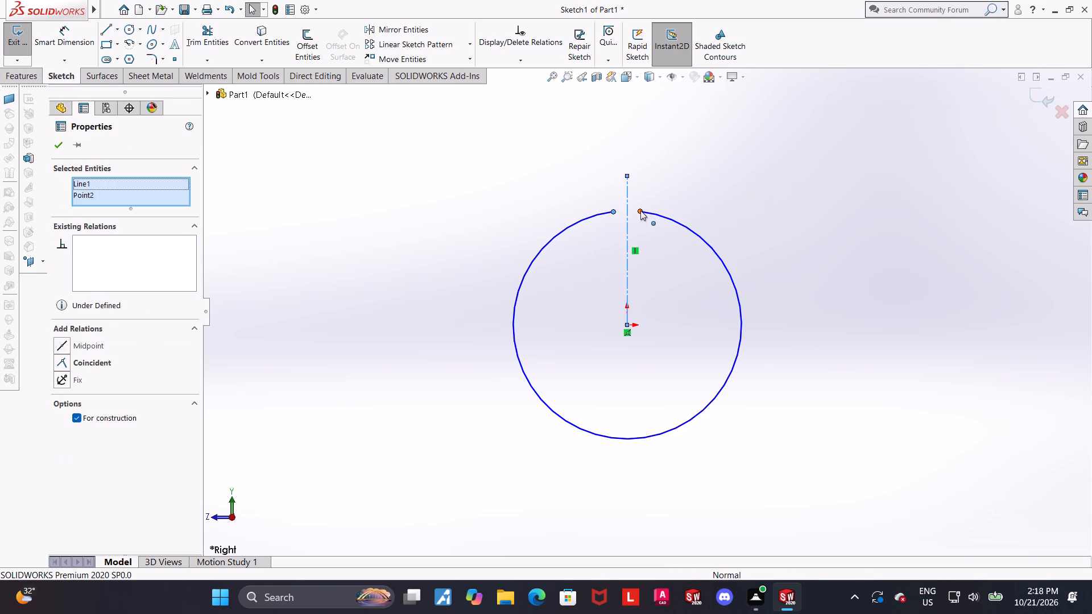
left_click(56, 362)
left_click(451, 262)
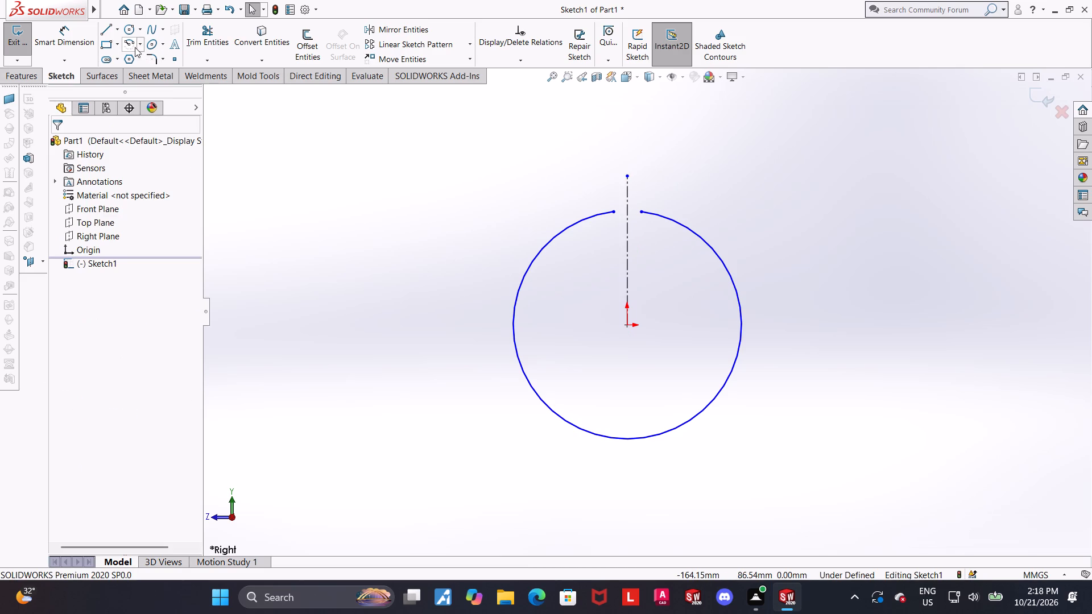
Dimension the gap between the arc's two endpoints as 3 mm, placing the dimension above the gap.
left_click(84, 35)
left_click(618, 215)
left_click(617, 214)
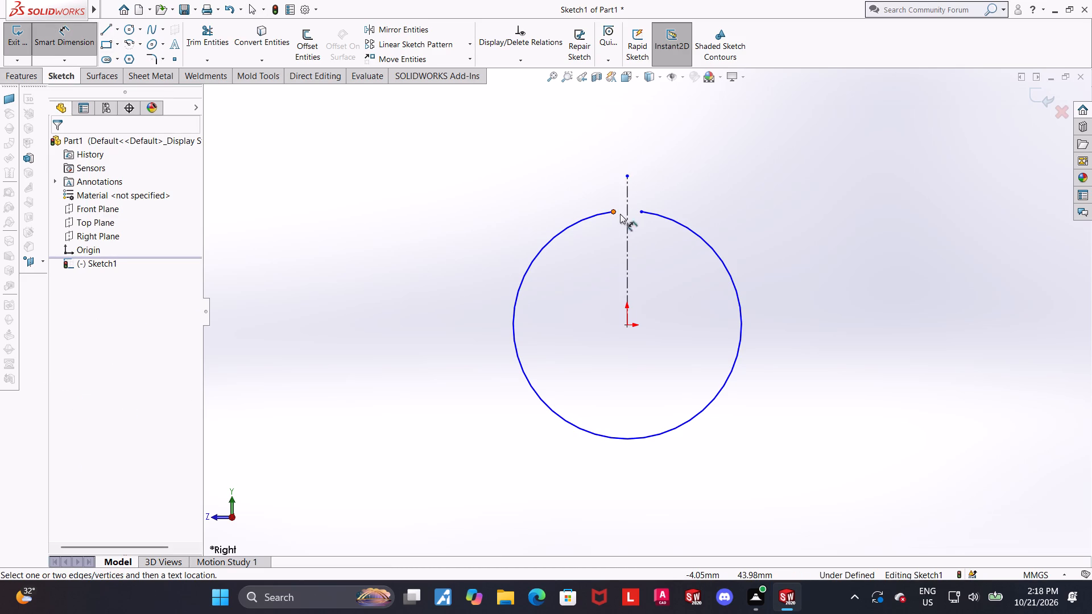
left_click(640, 214)
scroll(631, 165, "down", 2)
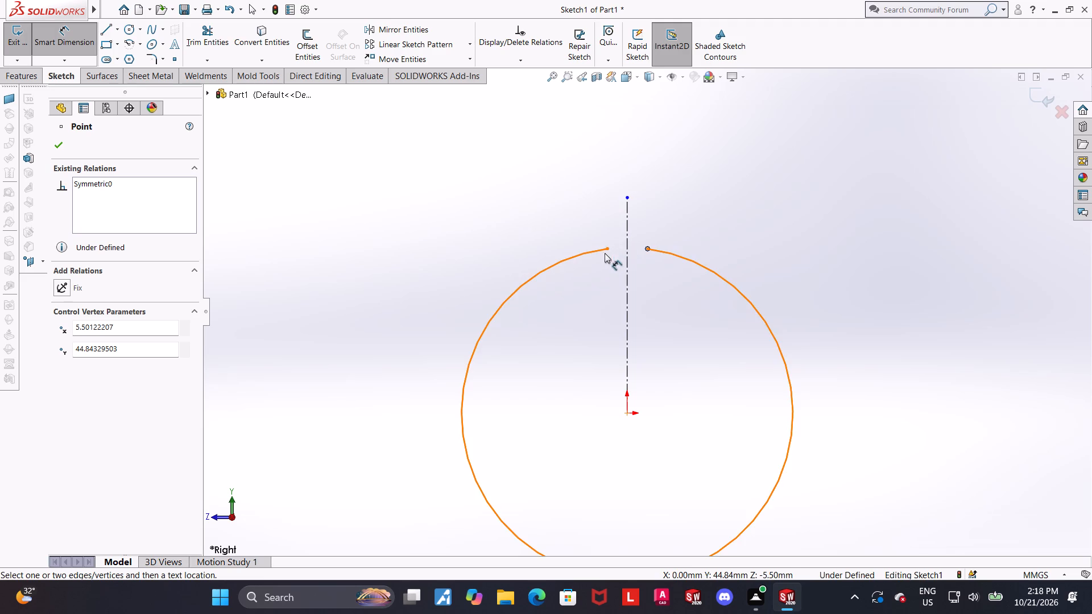
left_click(607, 249)
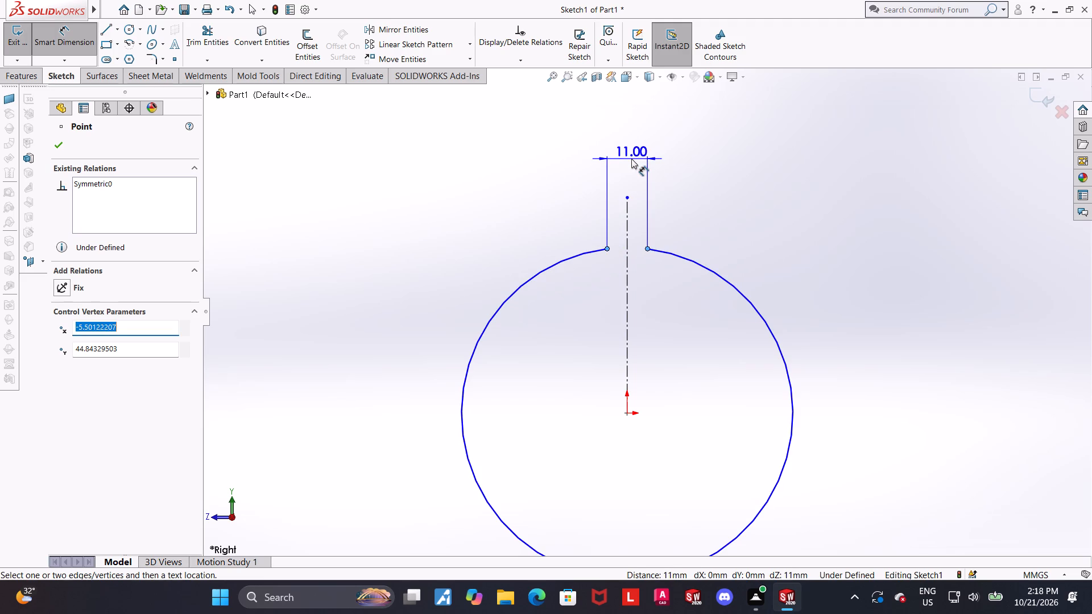
left_click(631, 159)
key("3")
key("Return")
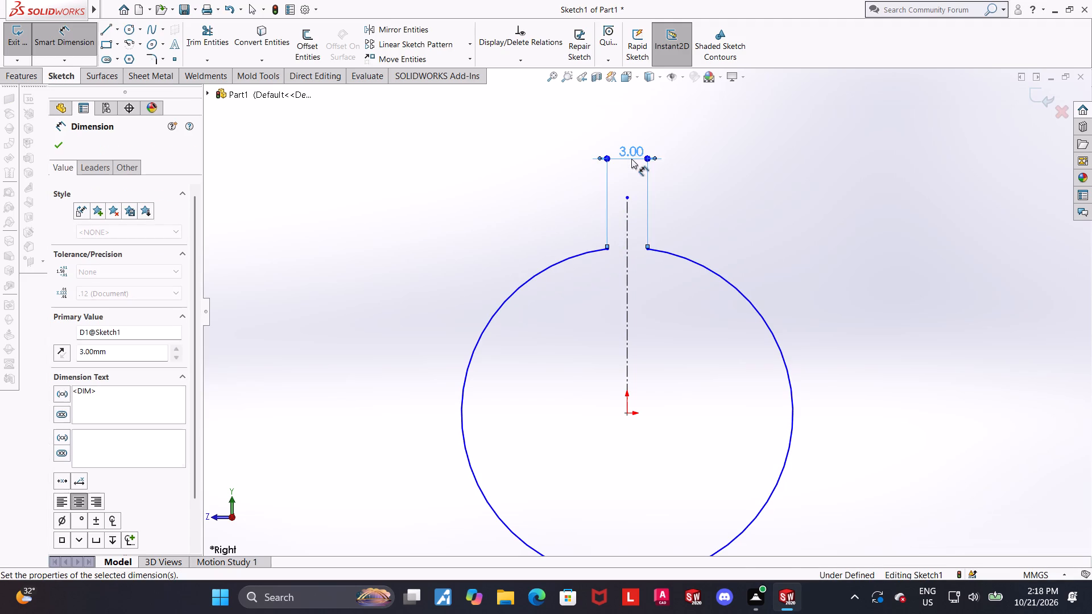
key("Escape")
scroll(868, 298, "up", 1)
scroll(926, 395, "up", 1)
left_click(890, 414)
Dimension the arc's radius as 25 mm and place the dimension text clear outside the arc.
scroll(849, 429, "down", 1)
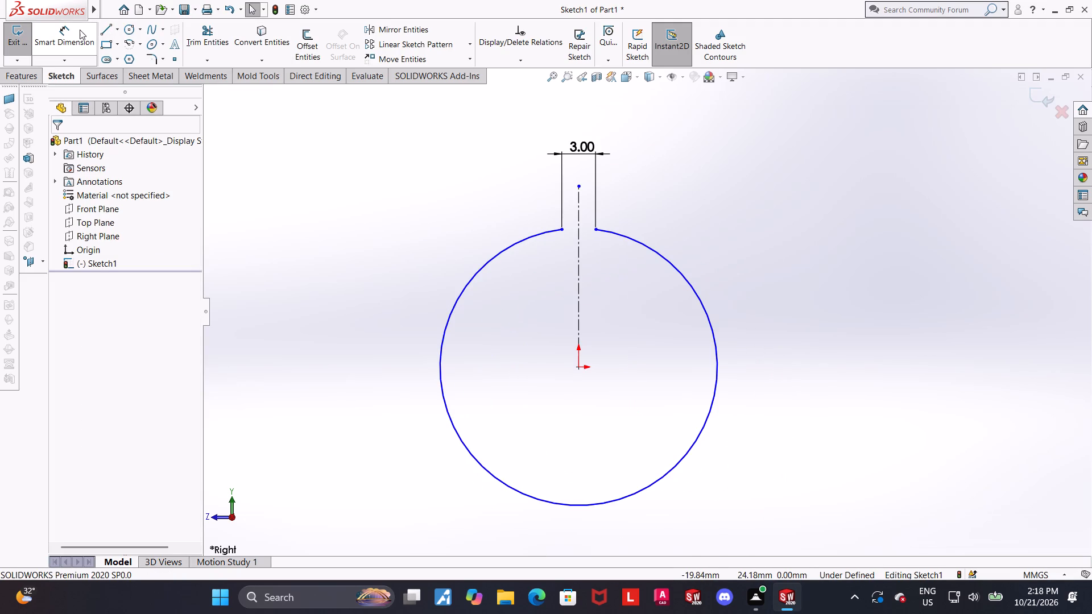
left_click(80, 30)
scroll(655, 272, "up", 1)
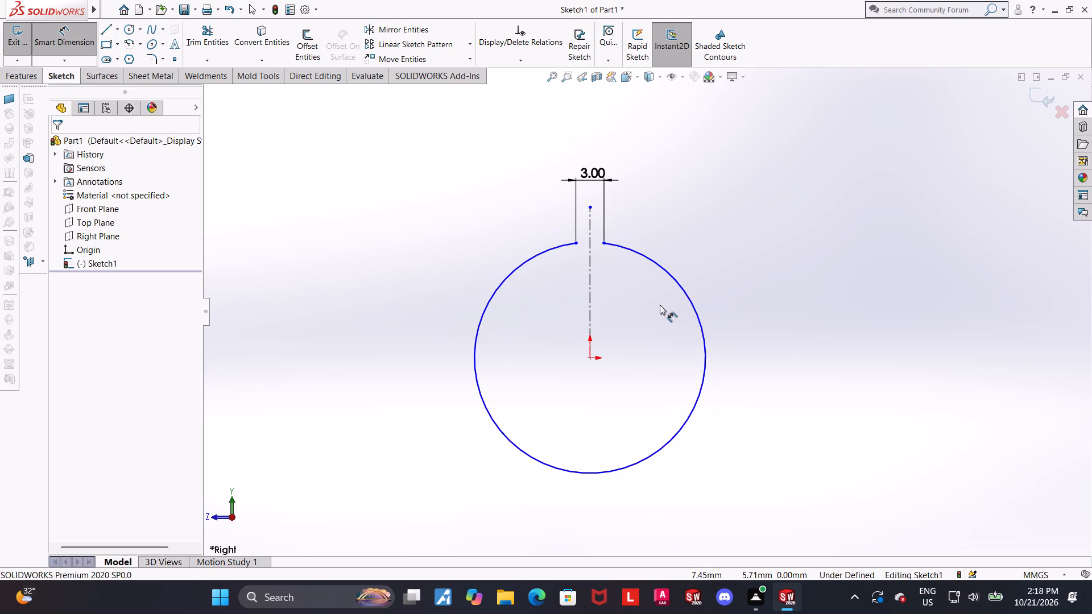
scroll(659, 305, "down", 1)
scroll(665, 304, "up", 1)
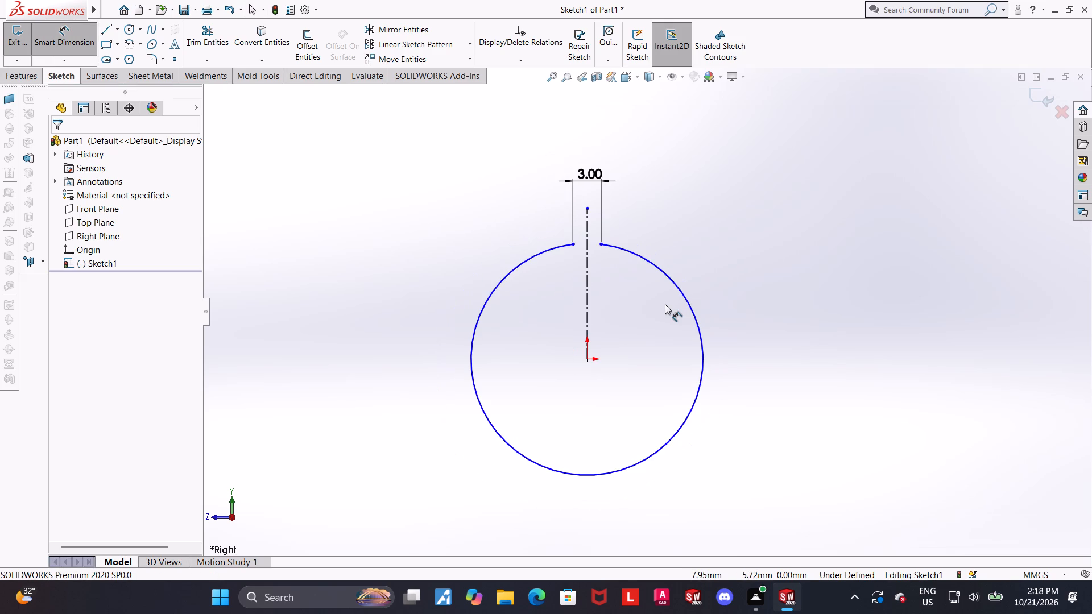
scroll(665, 304, "up", 1)
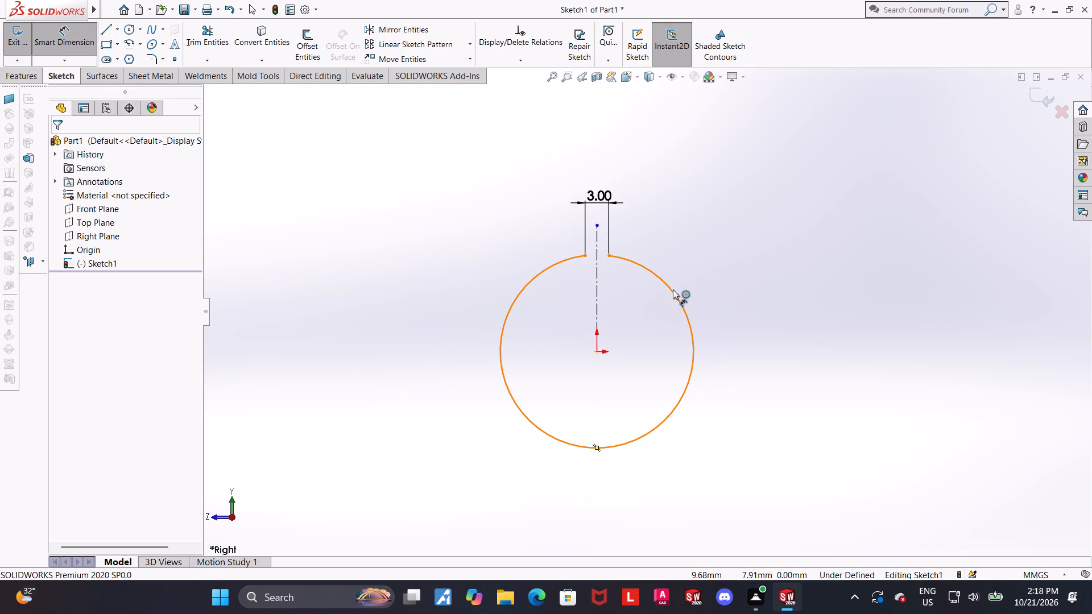
left_click(673, 289)
left_click(698, 255)
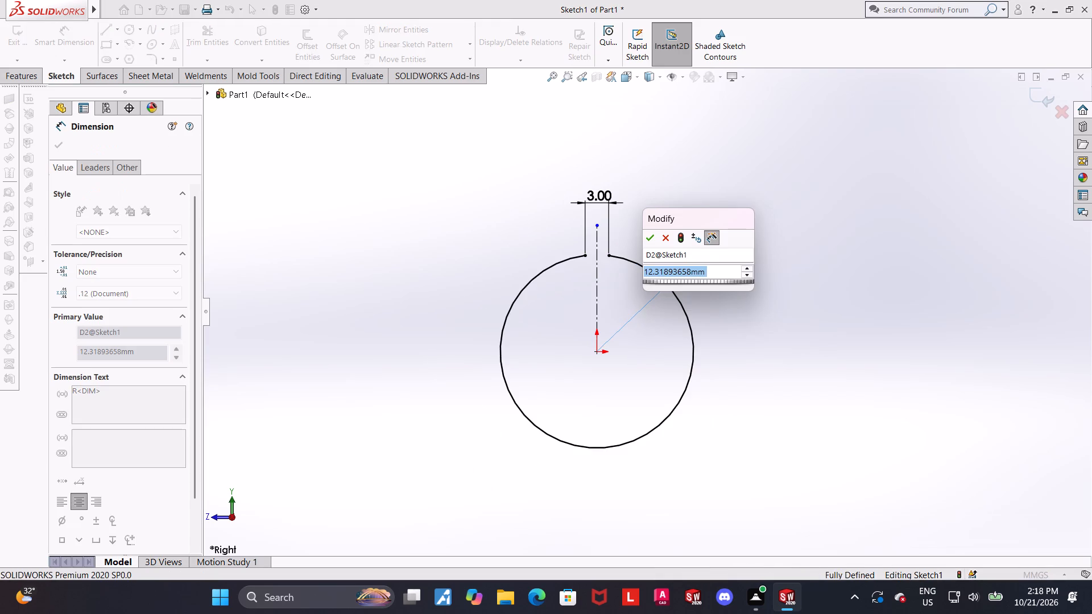
type("100")
key("BackSpace")
key("BackSpace")
key("BackSpace")
key("BackSpace")
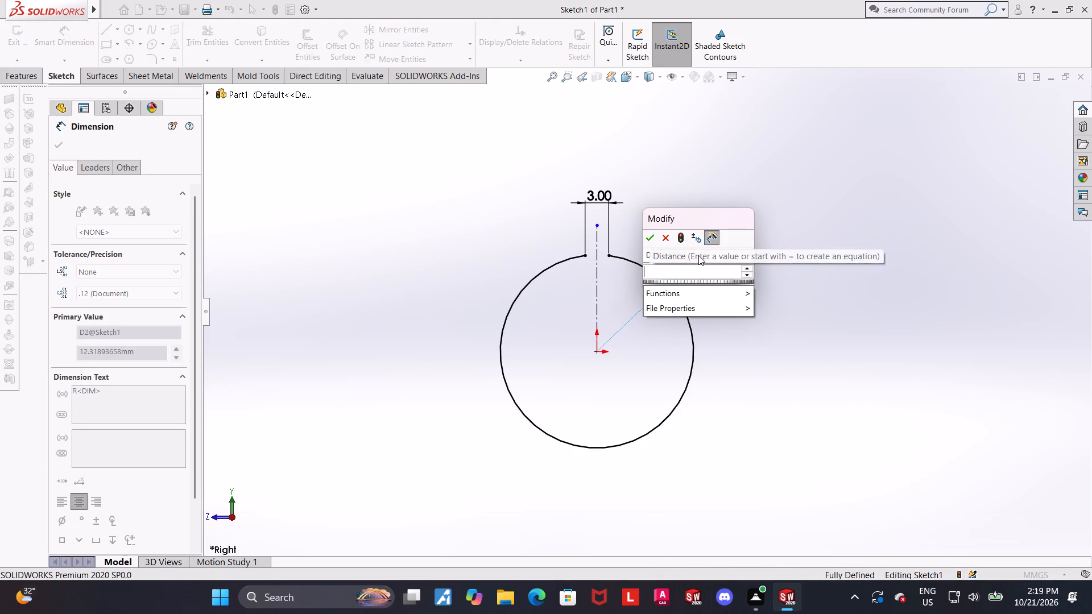
type("25")
key("Return")
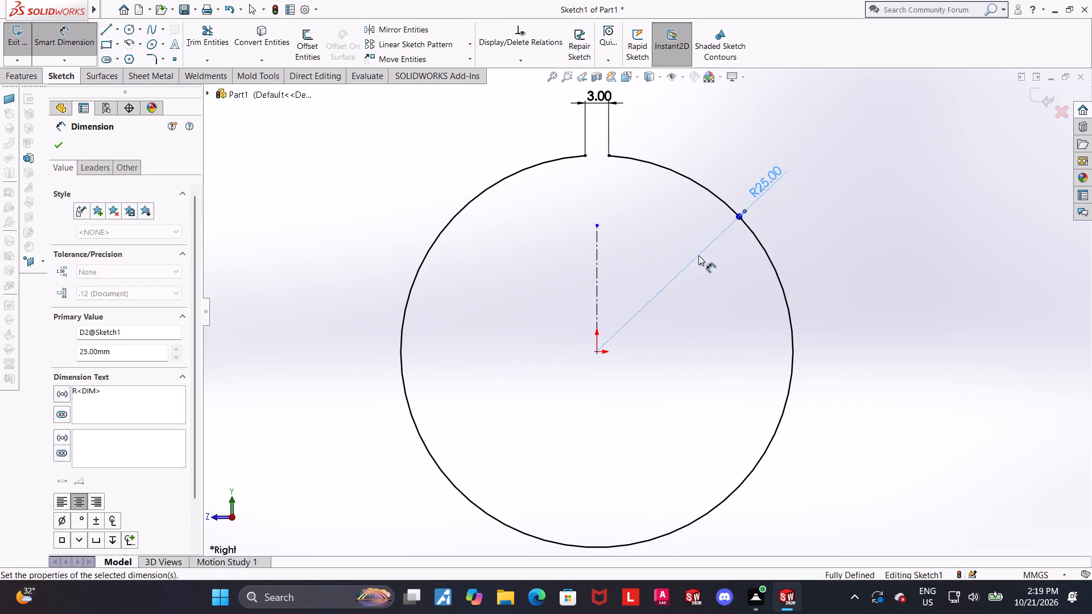
key("Escape")
scroll(700, 255, "up", 2)
left_click(838, 369)
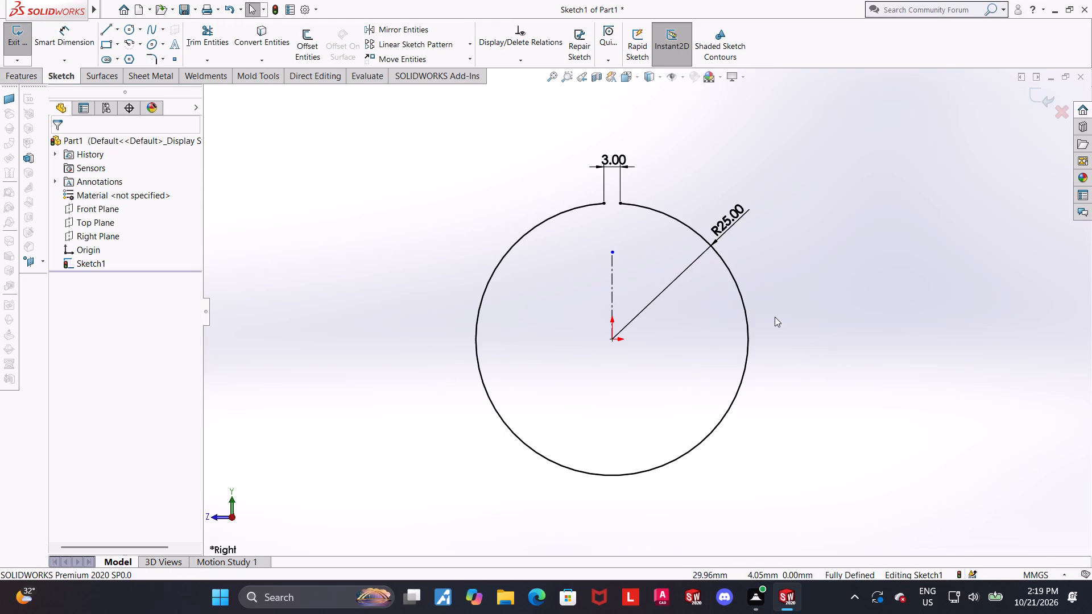
left_click_drag(734, 222, 754, 206)
key("Escape")
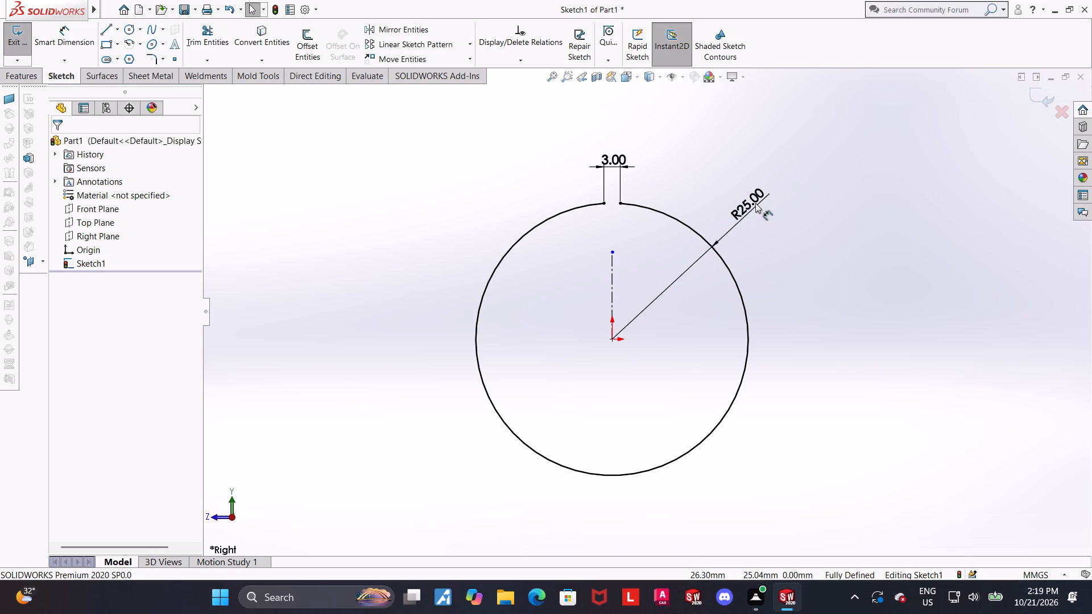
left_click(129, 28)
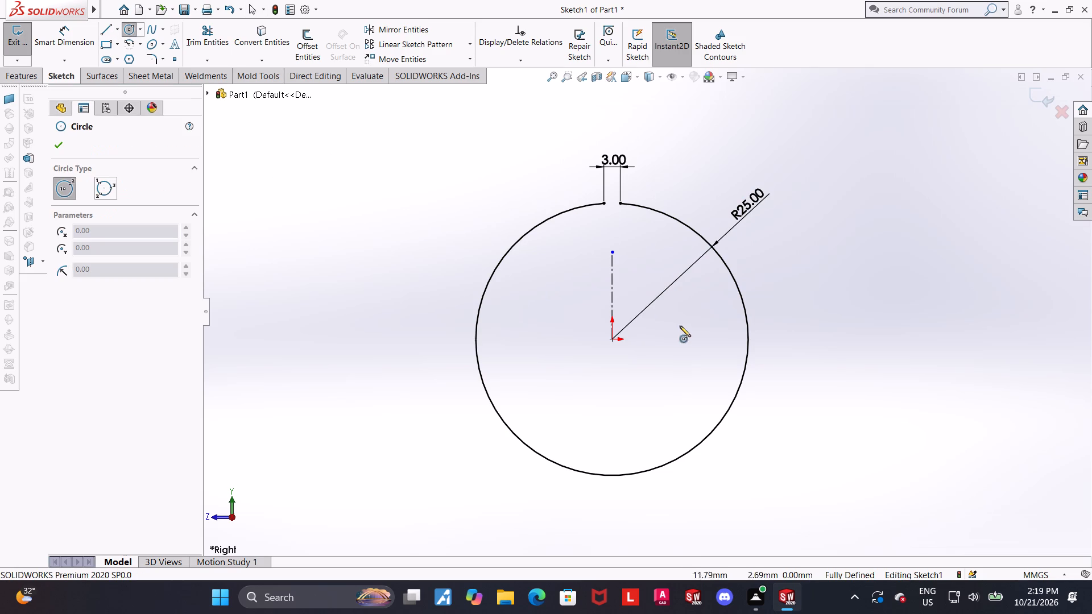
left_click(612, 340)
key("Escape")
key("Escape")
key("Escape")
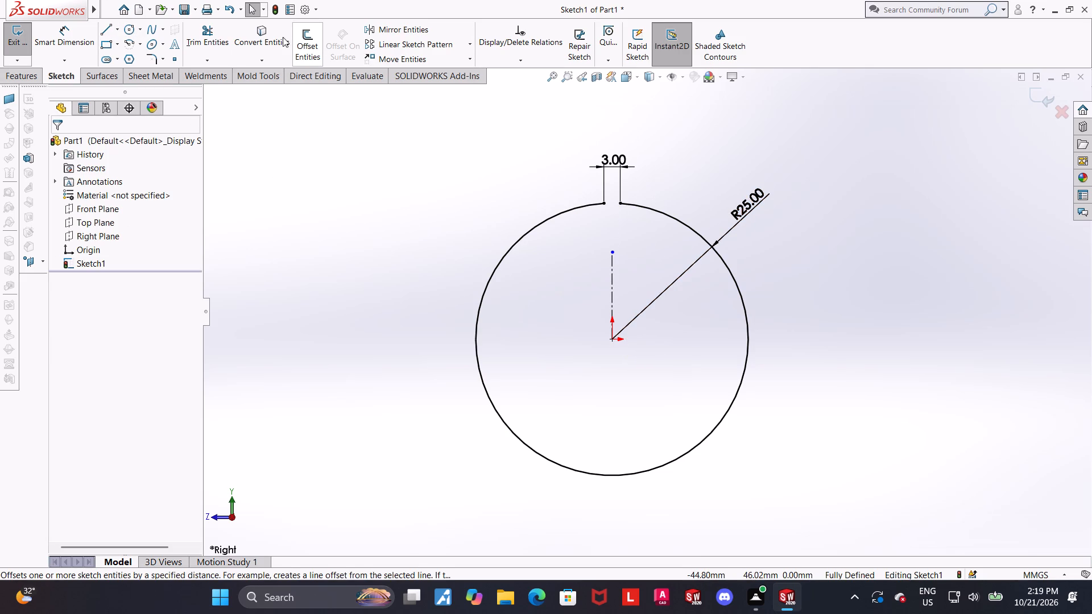
Sketch a second centerpoint arc centred on the origin, about 2.5 mm inside the first, with its gap aligned at the top.
left_click(130, 40)
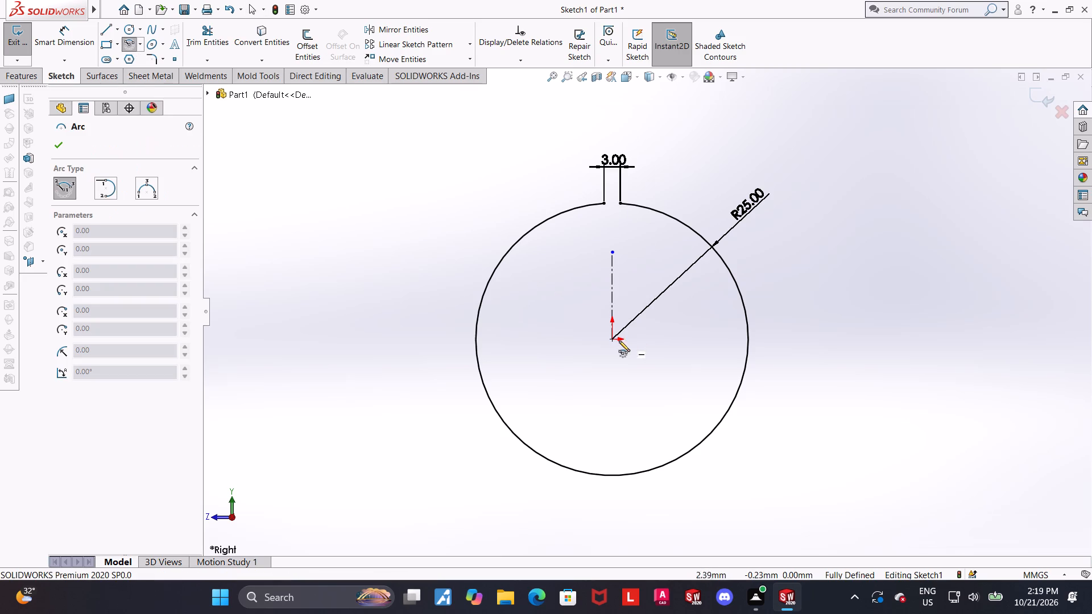
left_click(615, 342)
left_click(620, 217)
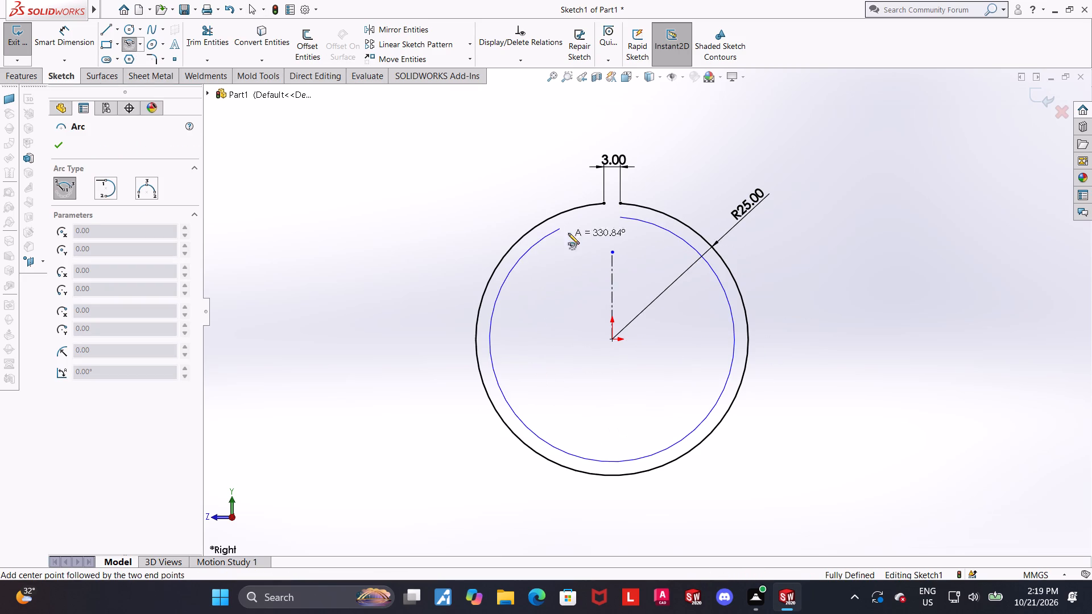
left_click(604, 222)
key("Escape")
key("Escape")
Add Vertical relations aligning each endpoint of the inner arc with the matching endpoint of the outer arc.
left_click(606, 204)
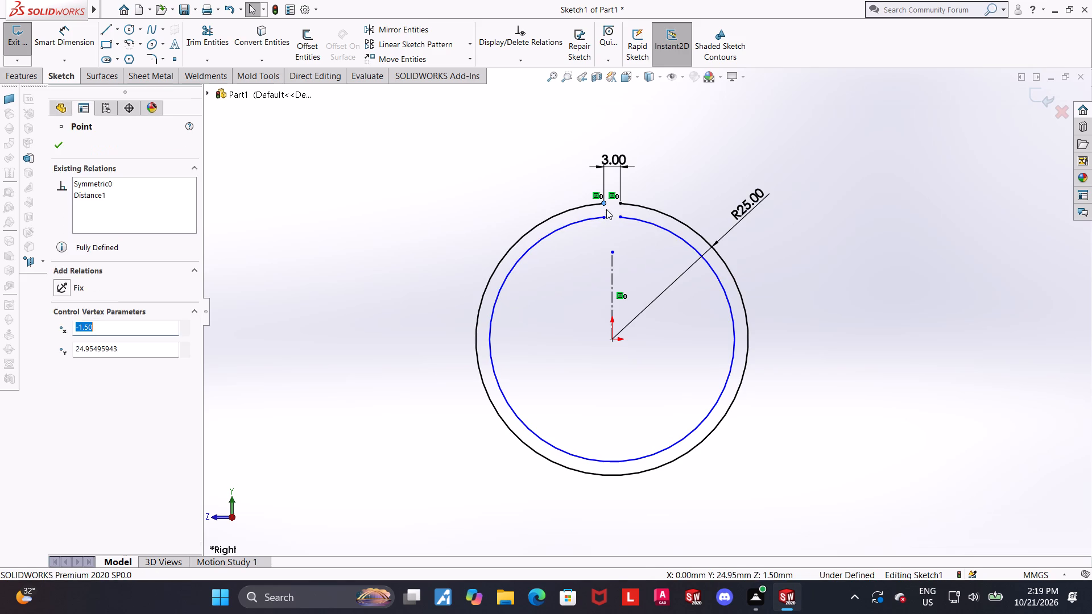
left_click(605, 215, "ctrl")
left_click(57, 363)
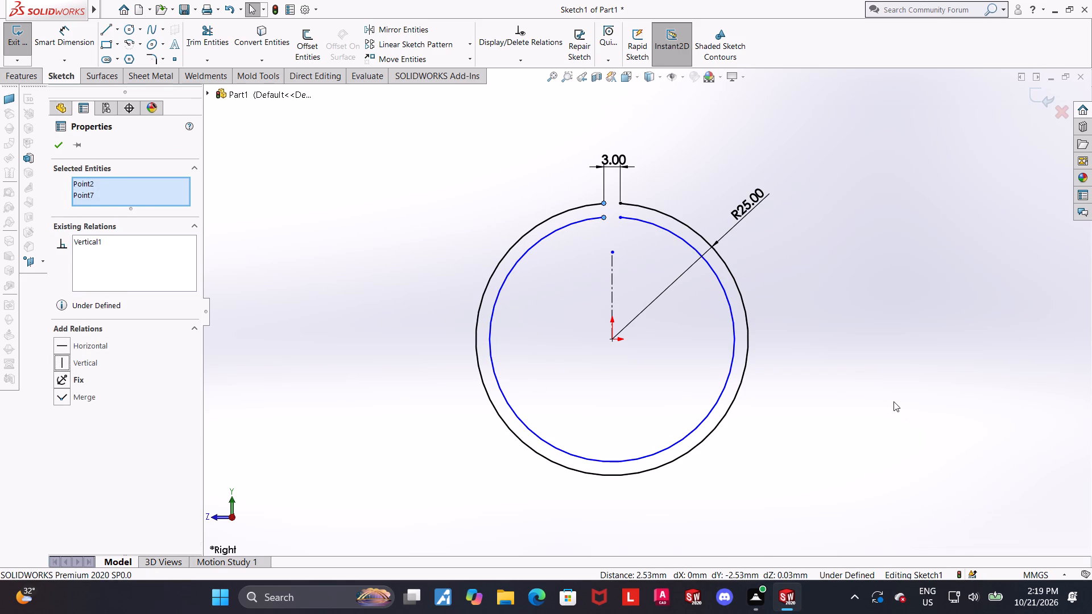
left_click(894, 401)
left_click(621, 219)
left_click(620, 206, "ctrl")
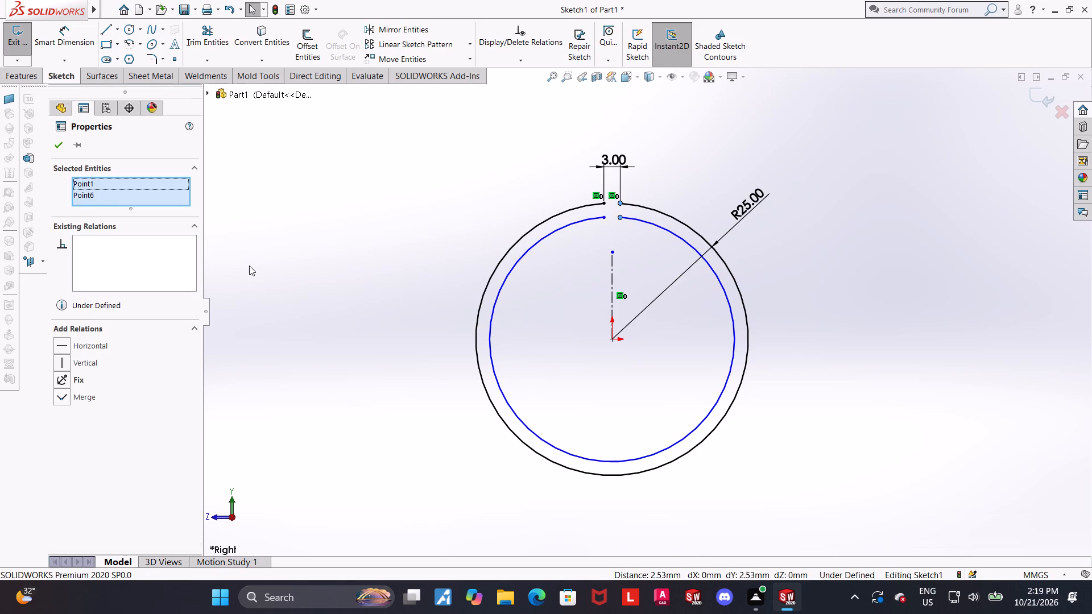
left_click(61, 359)
left_click(983, 418)
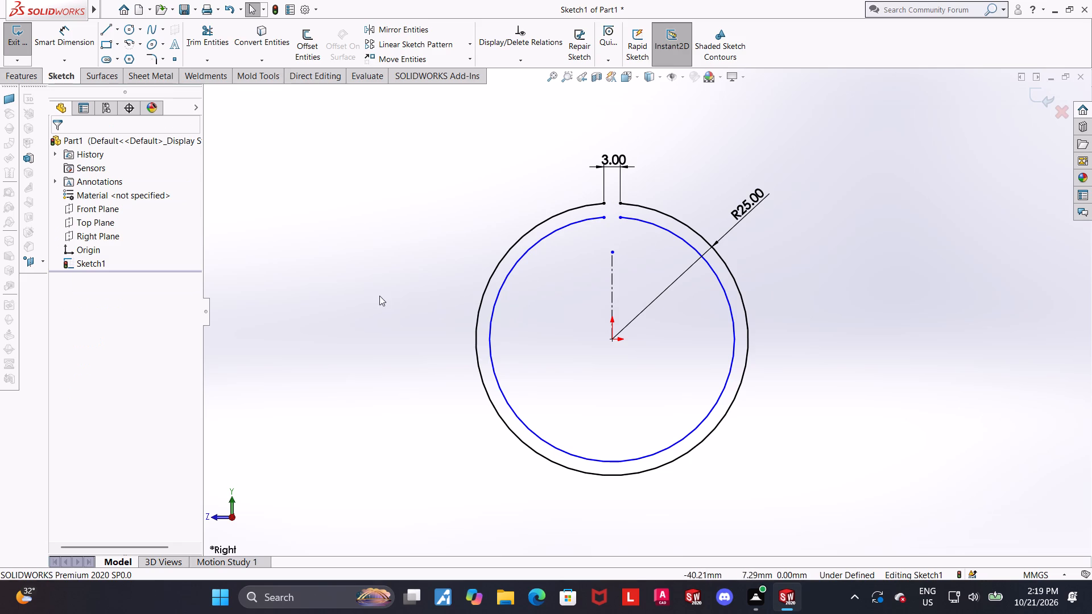
Dimension the inner arc's radius as 38/2 (19 mm), placing the dimension text outside the ring.
left_click(55, 32)
left_click(712, 275)
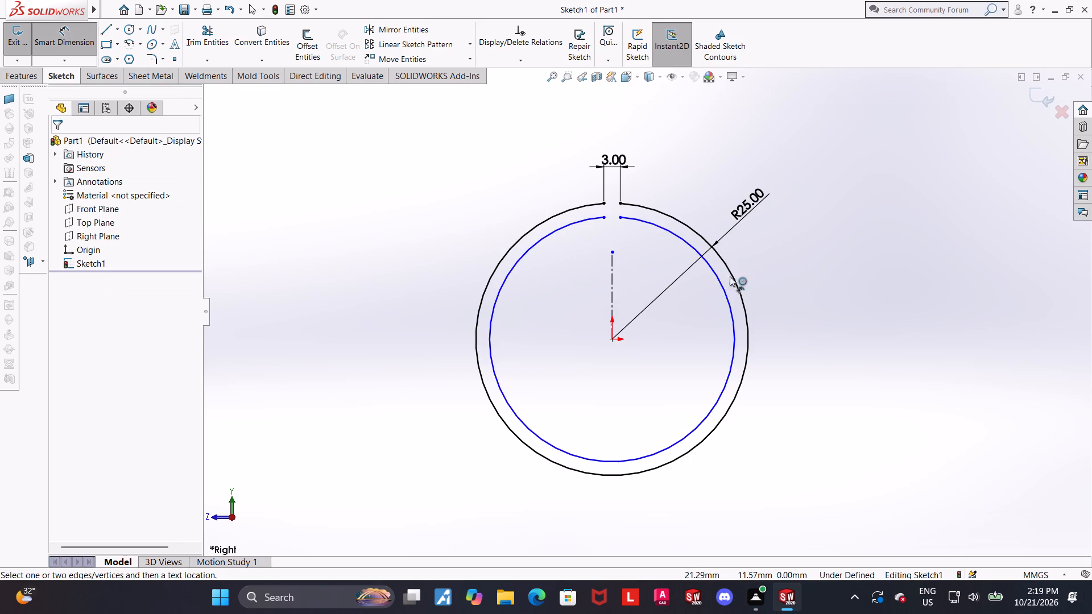
left_click(719, 284)
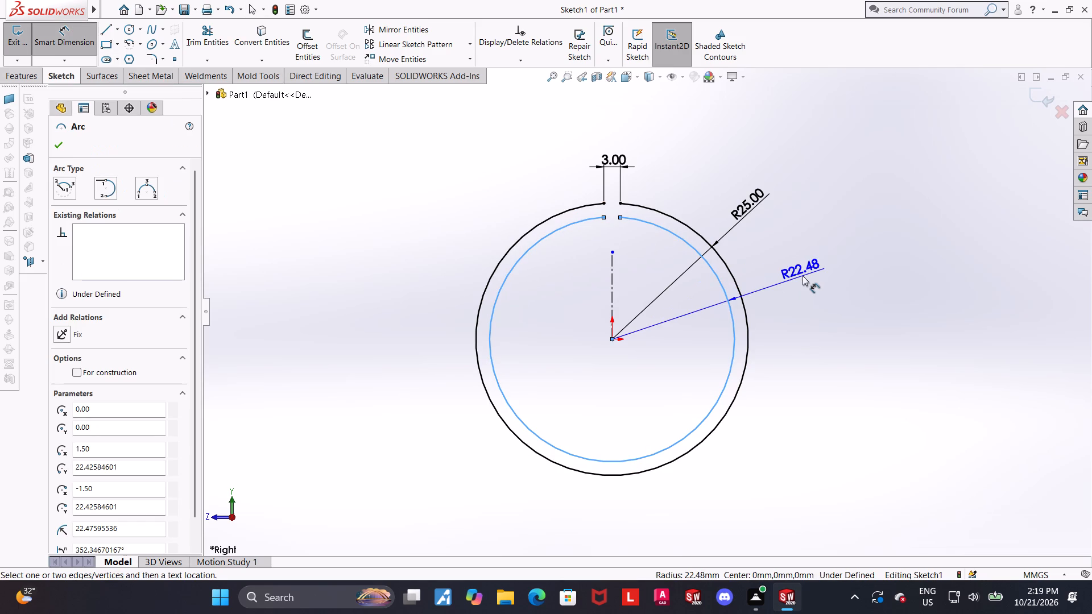
left_click(803, 276)
type("38/2")
key("Return")
key("Escape")
key("Escape")
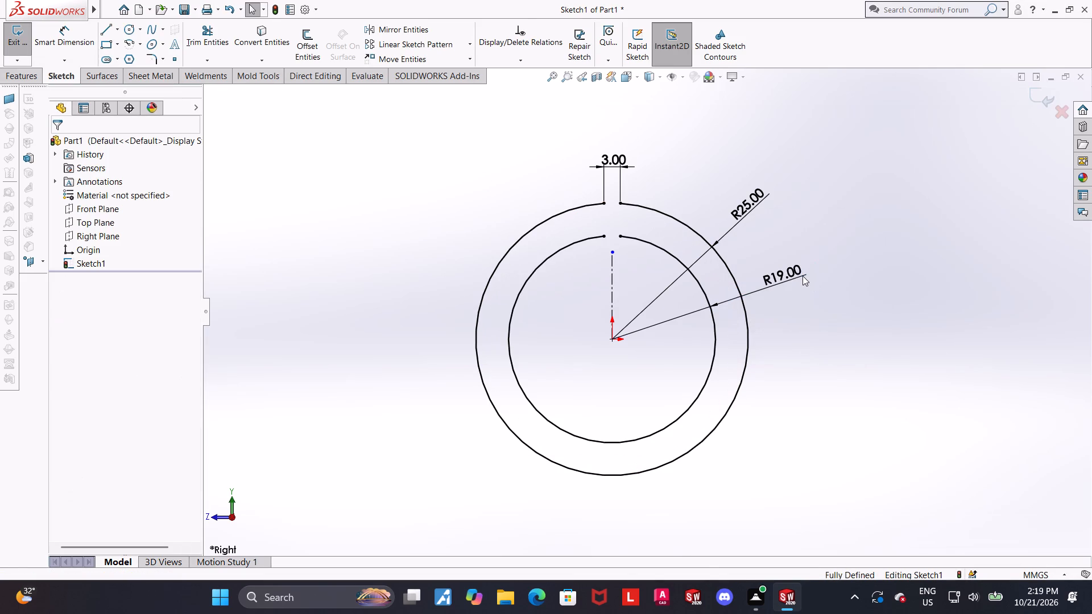
Close the ring profile with two vertical lines joining the inner and outer arc endpoints on each side of the gap, and exit the sketch.
scroll(783, 309, "down", 1)
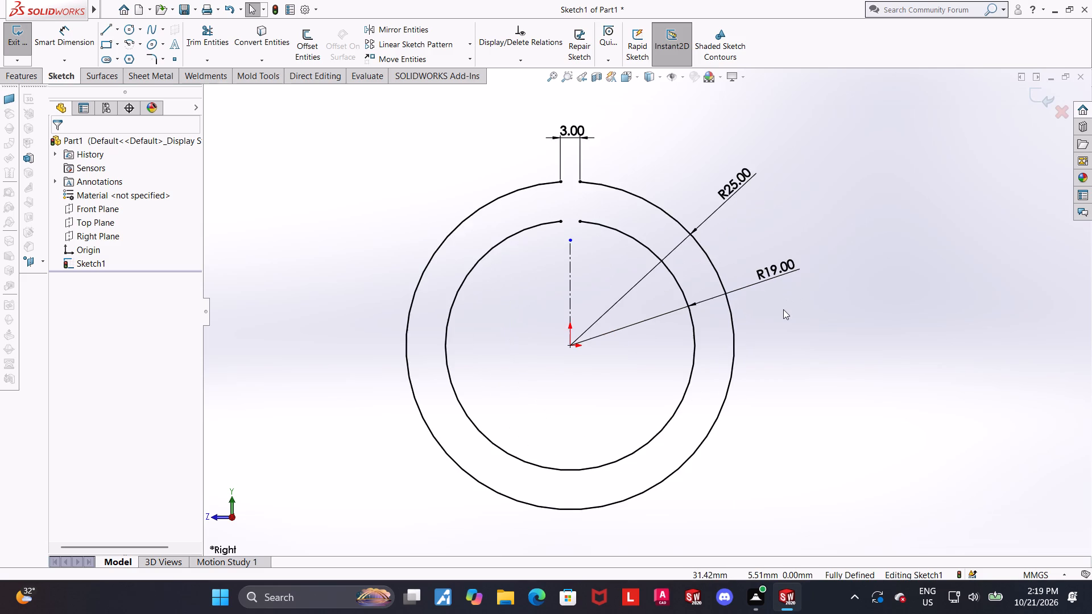
scroll(782, 311, "up", 1)
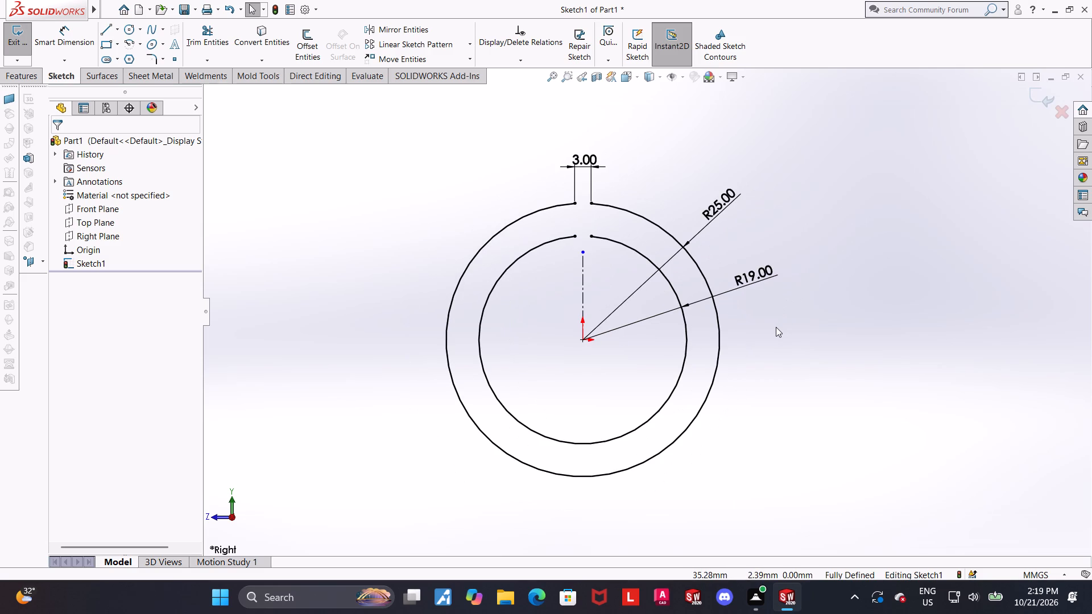
left_click(106, 26)
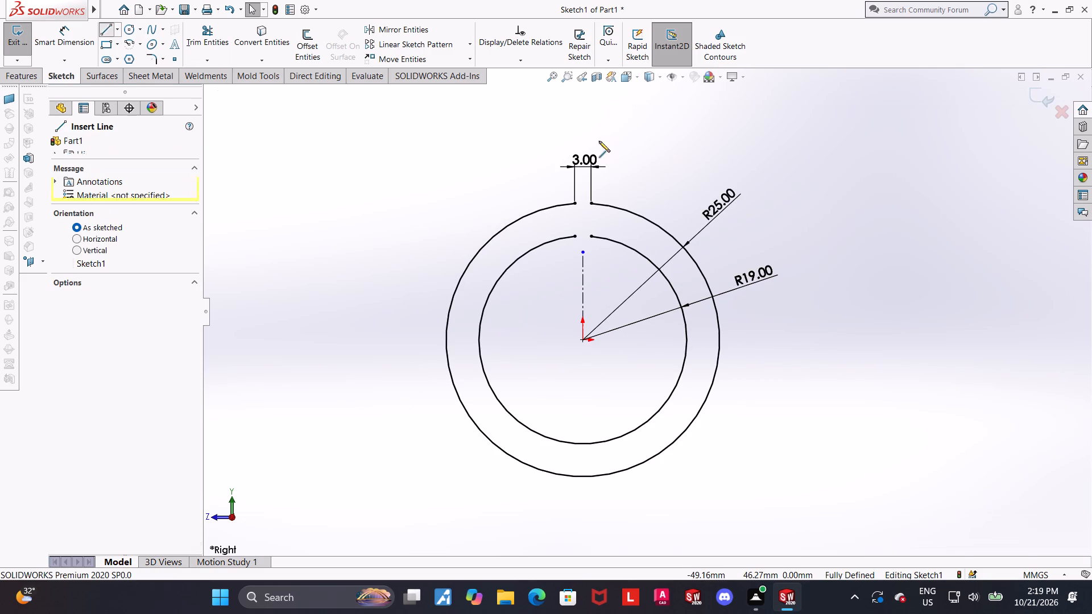
left_click(577, 237)
left_click(576, 204)
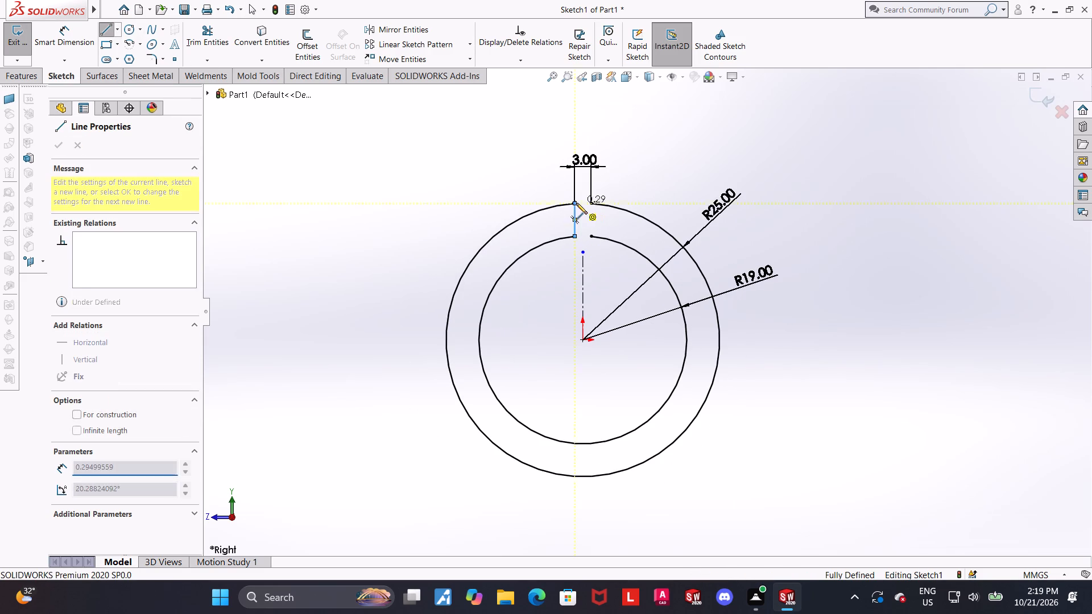
key("Escape")
key("Escape")
key("Escape")
left_click(109, 28)
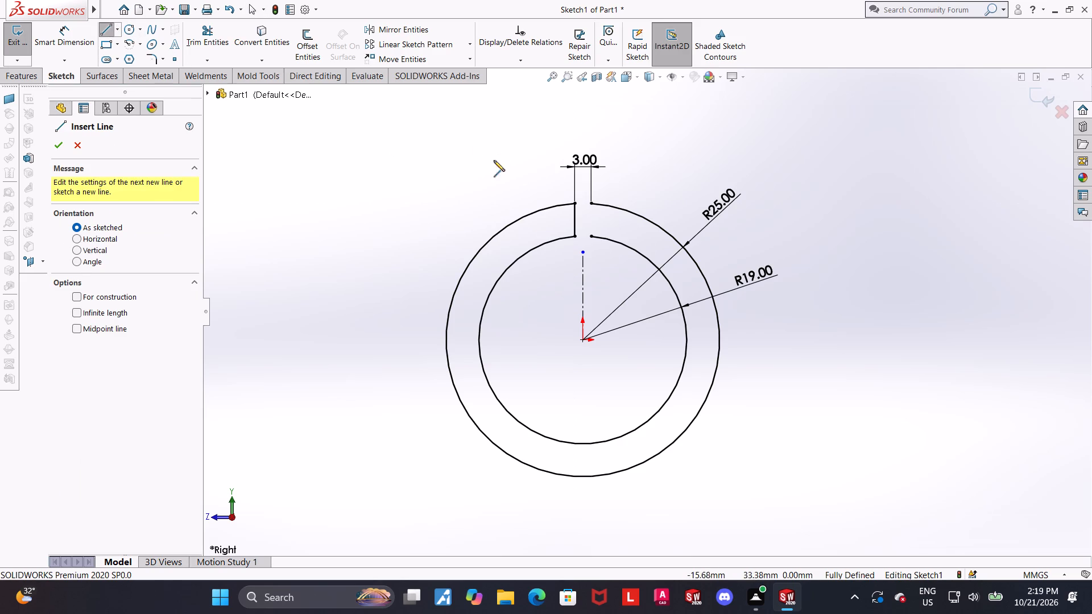
left_click(594, 237)
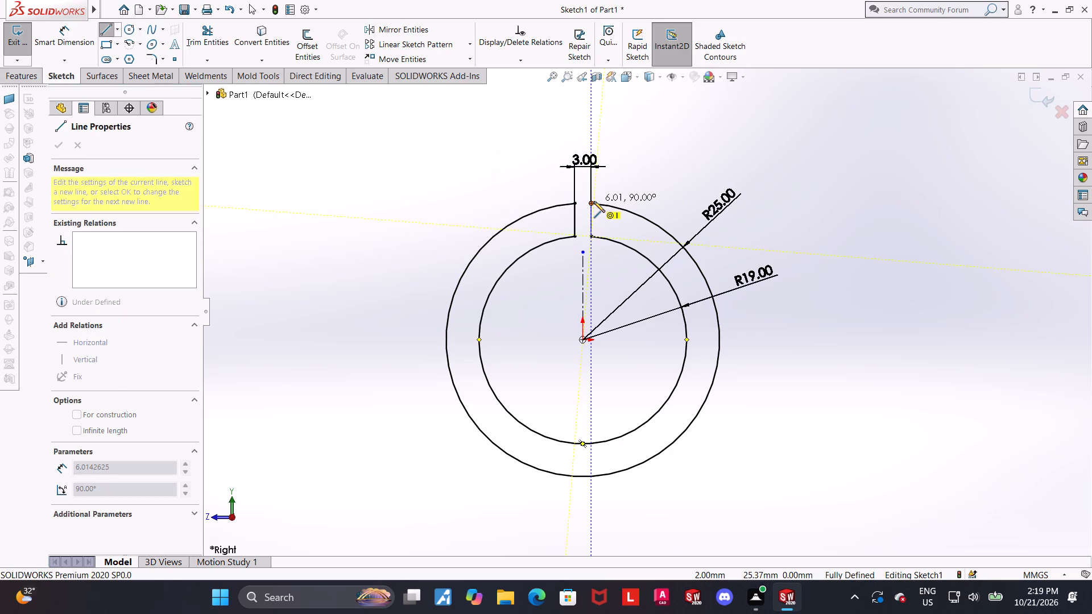
left_click(594, 201)
key("Escape")
key("Escape")
scroll(805, 276, "up", 1)
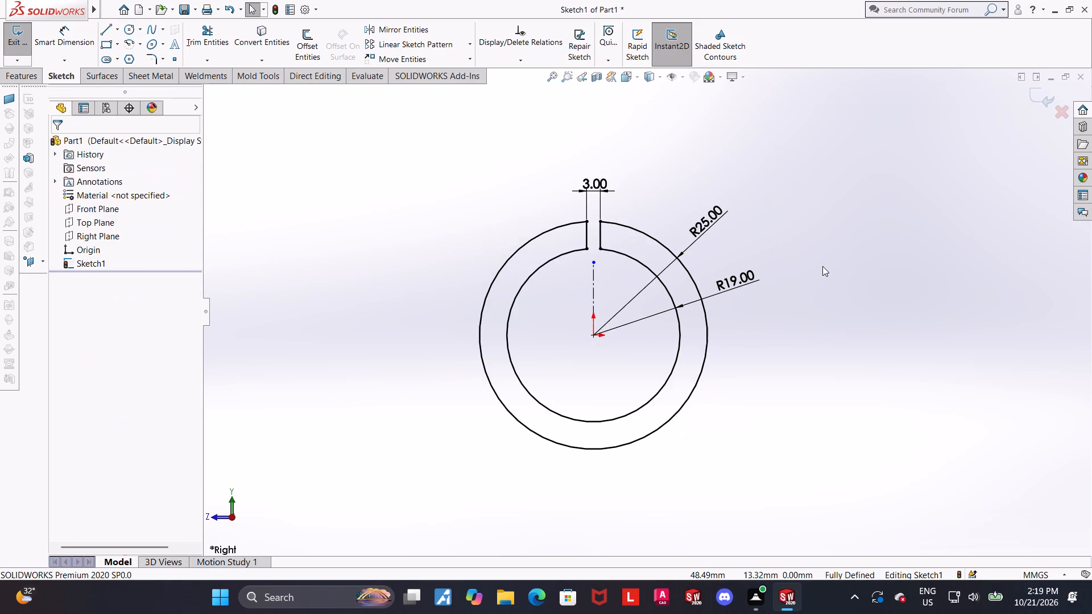
scroll(822, 266, "up", 1)
scroll(820, 388, "up", 1)
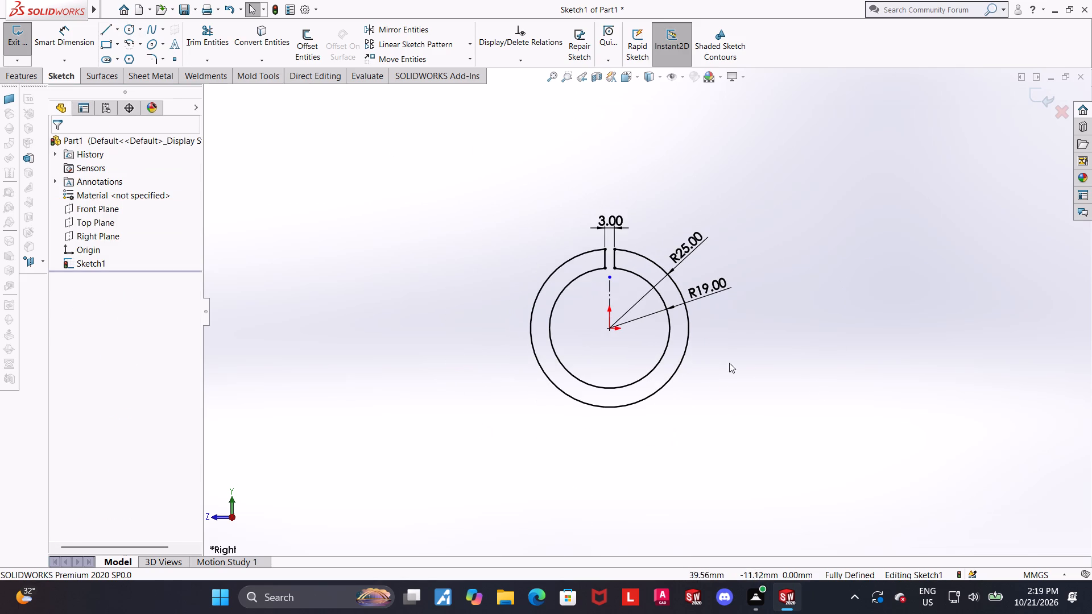
scroll(685, 327, "down", 1)
middle_click_drag(684, 329, 712, 340)
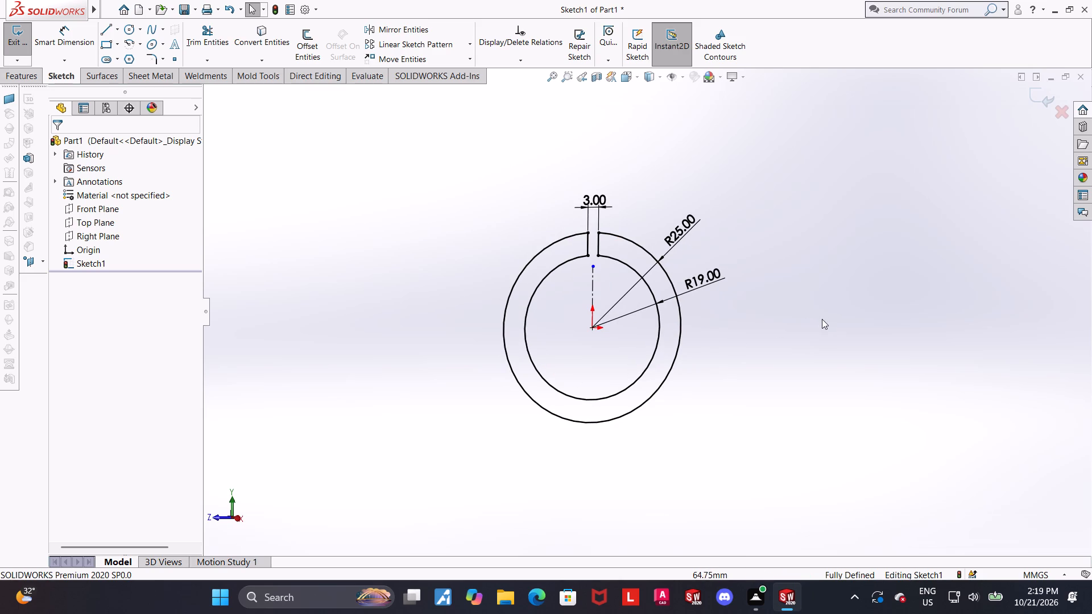
left_click(1032, 102)
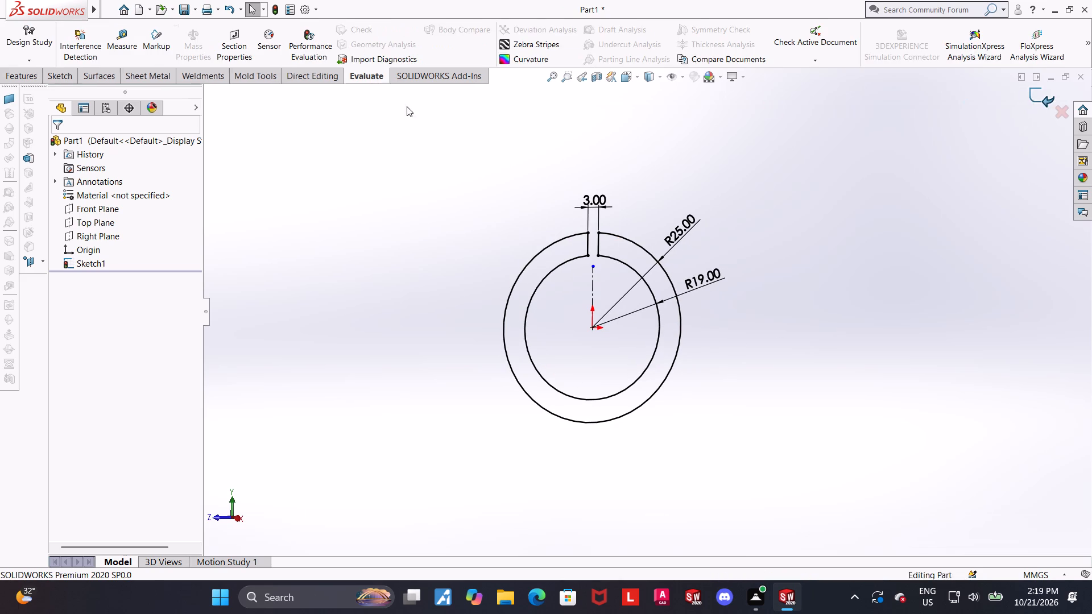
Extrude the split ring profile as a boss with the Mid Plane end condition and a depth of 68 mm.
left_click(35, 73)
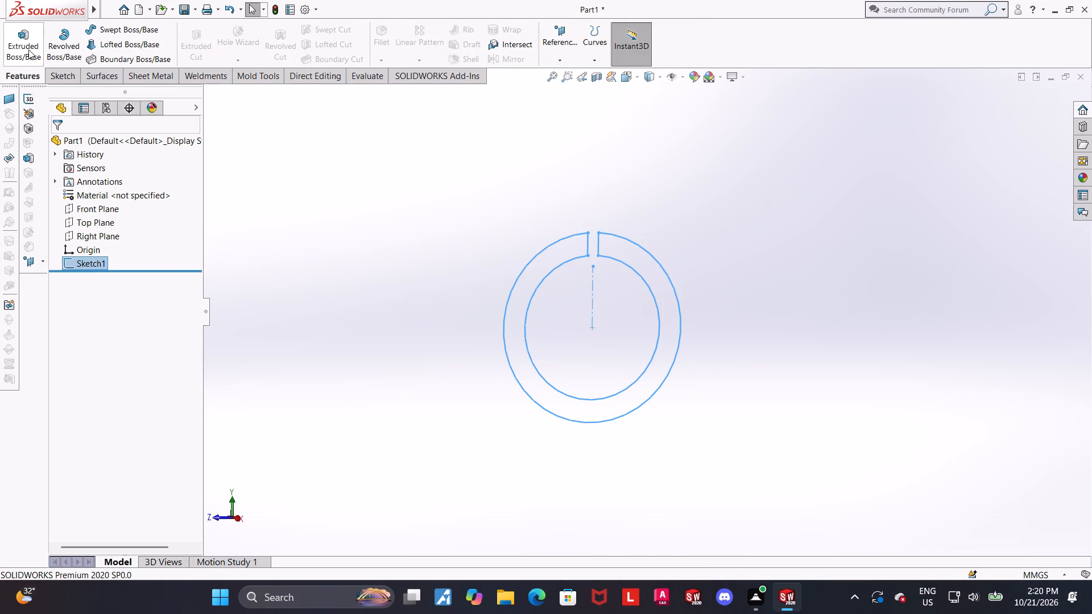
left_click(28, 49)
left_click(89, 225)
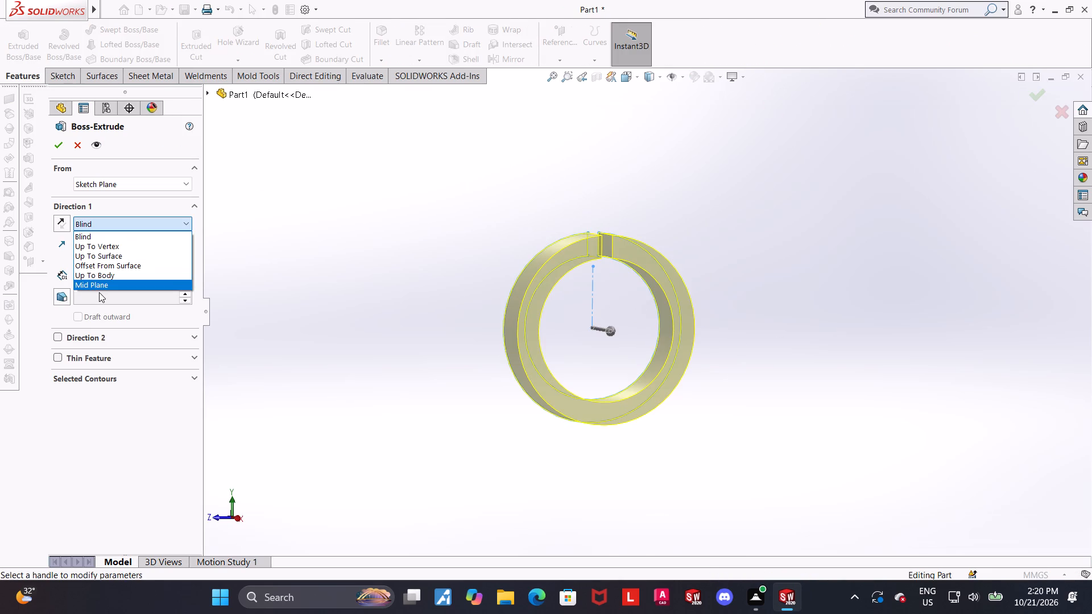
left_click(99, 289)
left_click(110, 282)
scroll(459, 340, "up", 1)
type("68")
key("Return")
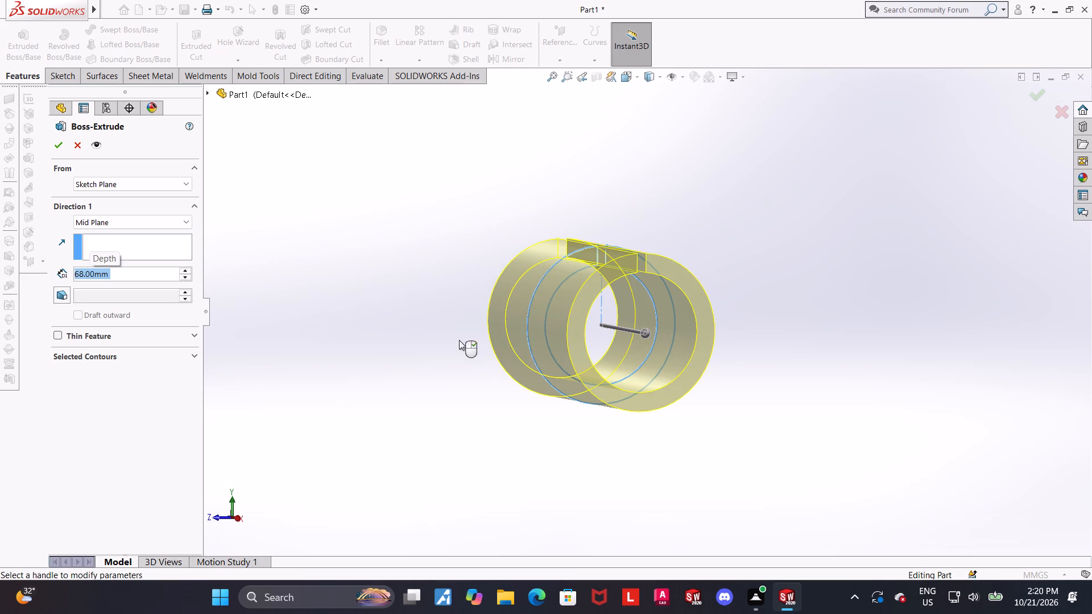
left_click(63, 146)
left_click(241, 338)
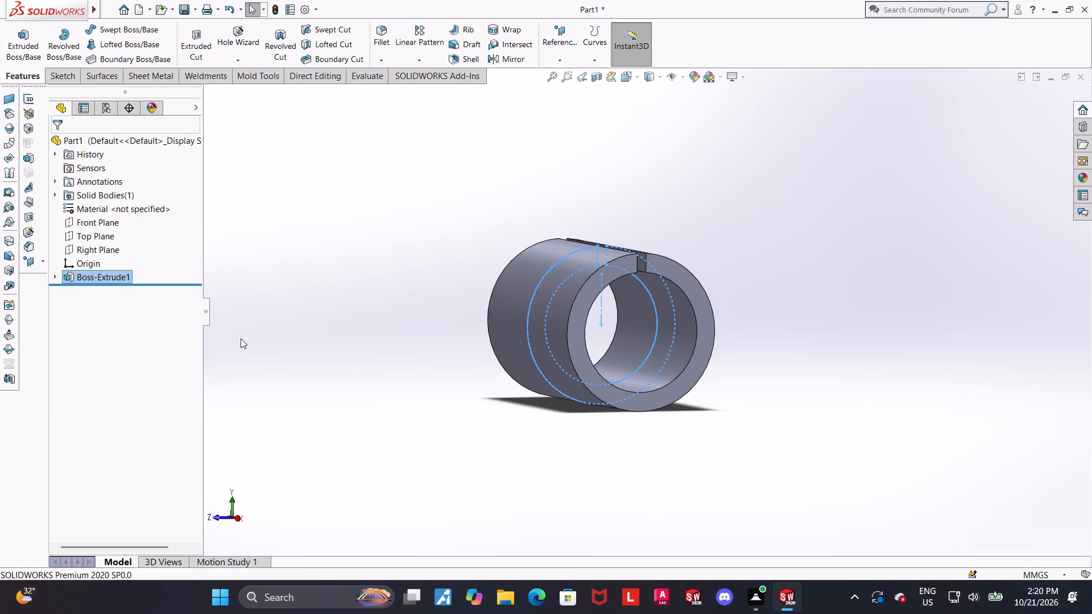
Examine the extruded split ring from both ends and at different zoom levels.
scroll(241, 341, "up", 1)
scroll(453, 357, "up", 1)
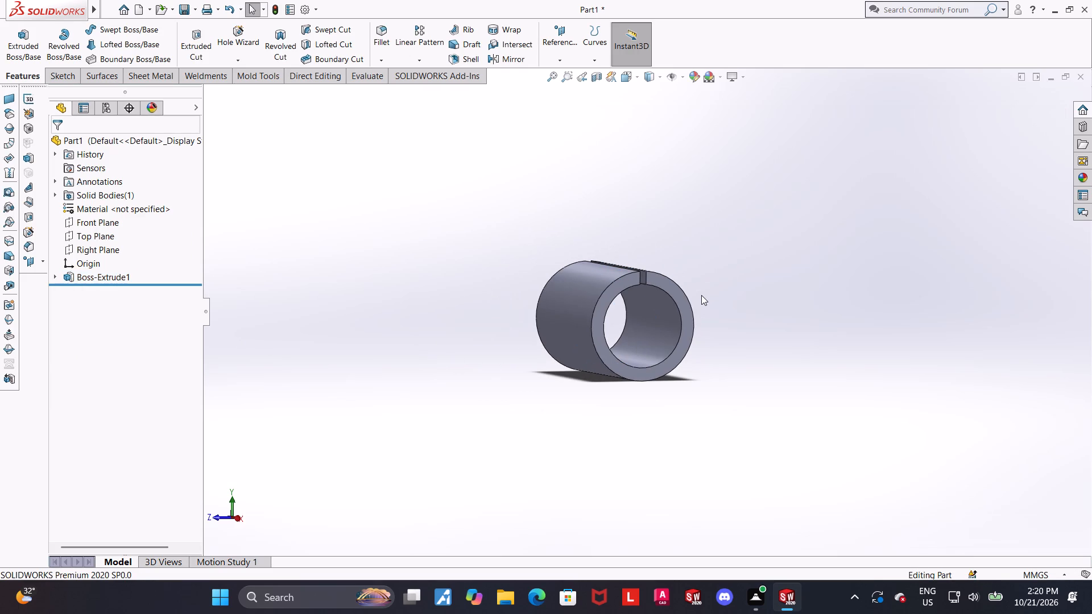
scroll(700, 297, "down", 2)
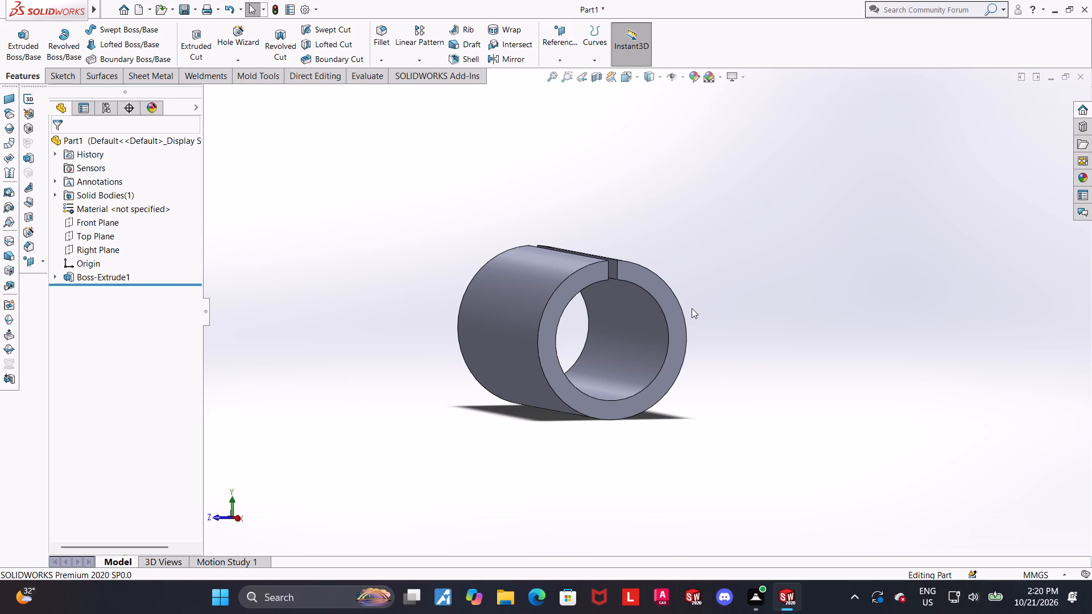
scroll(697, 286, "down", 1)
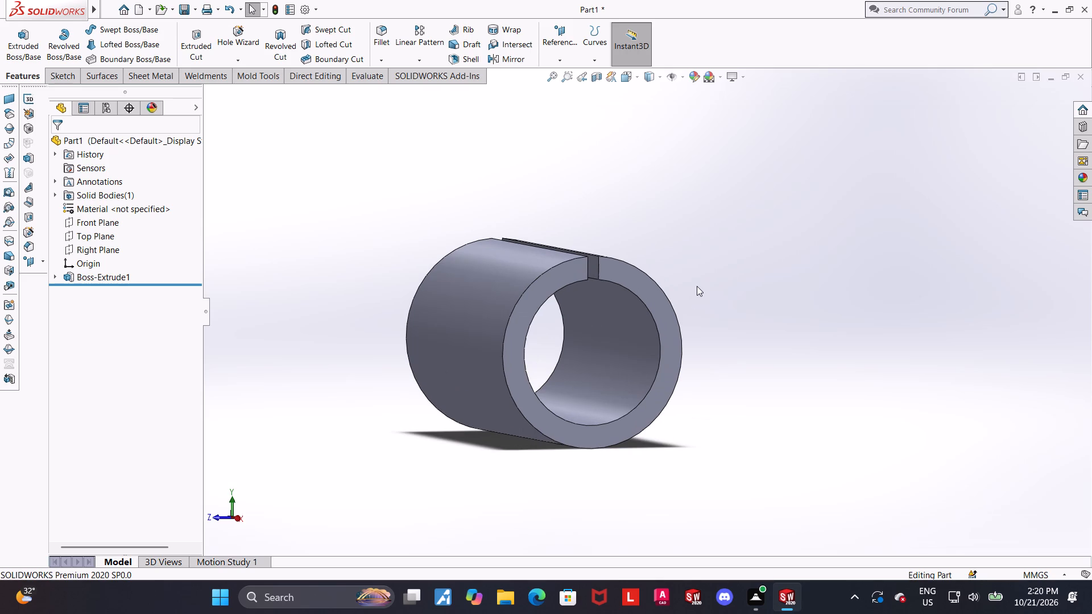
scroll(697, 286, "up", 1)
middle_click_drag(692, 284, 671, 279)
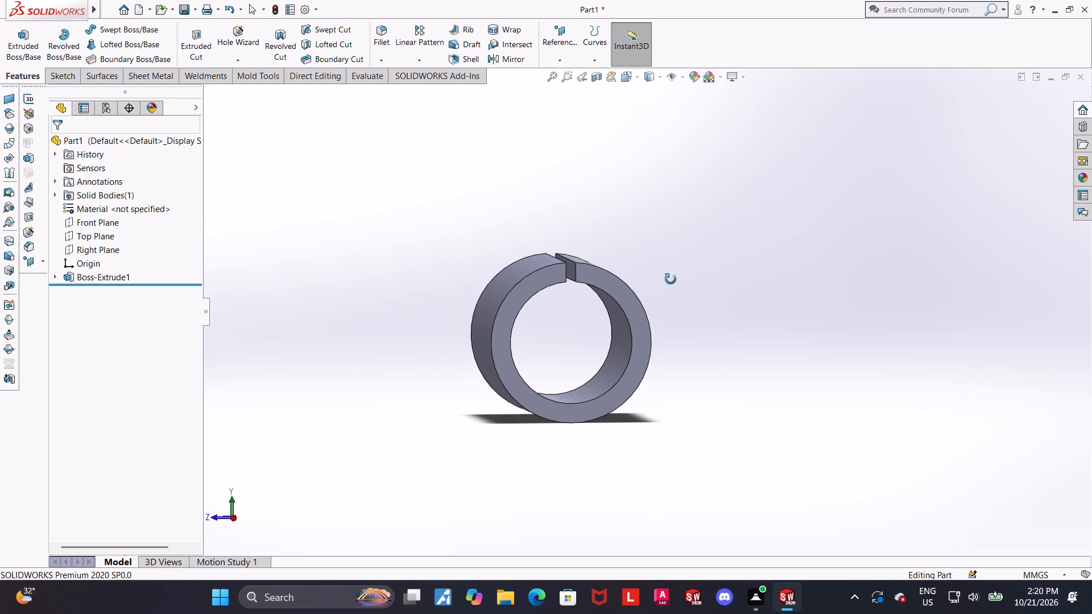
middle_click_drag(671, 279, 641, 276)
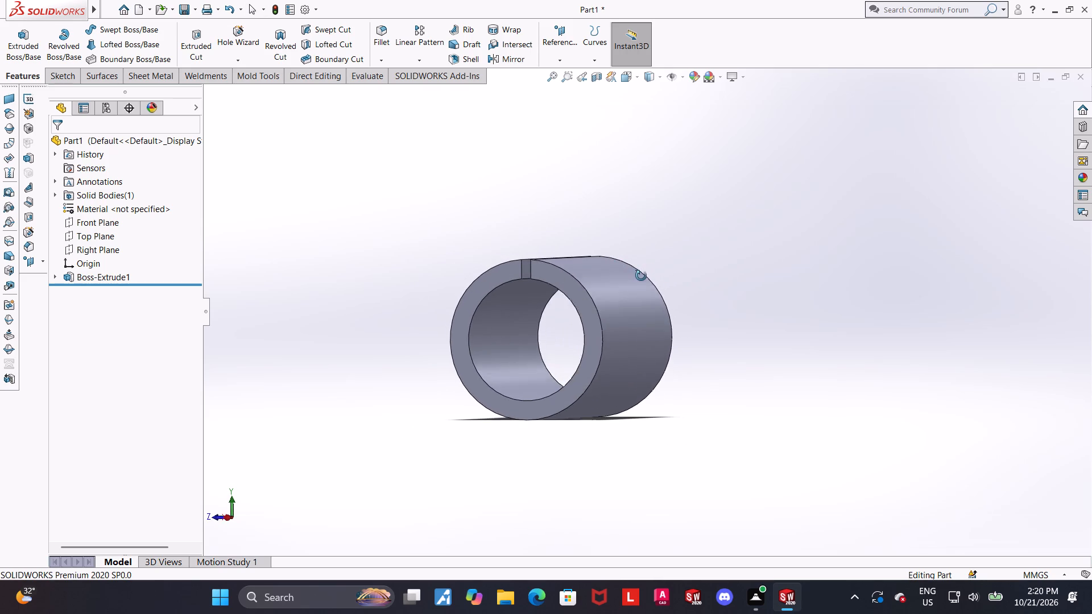
middle_click_drag(641, 276, 627, 278)
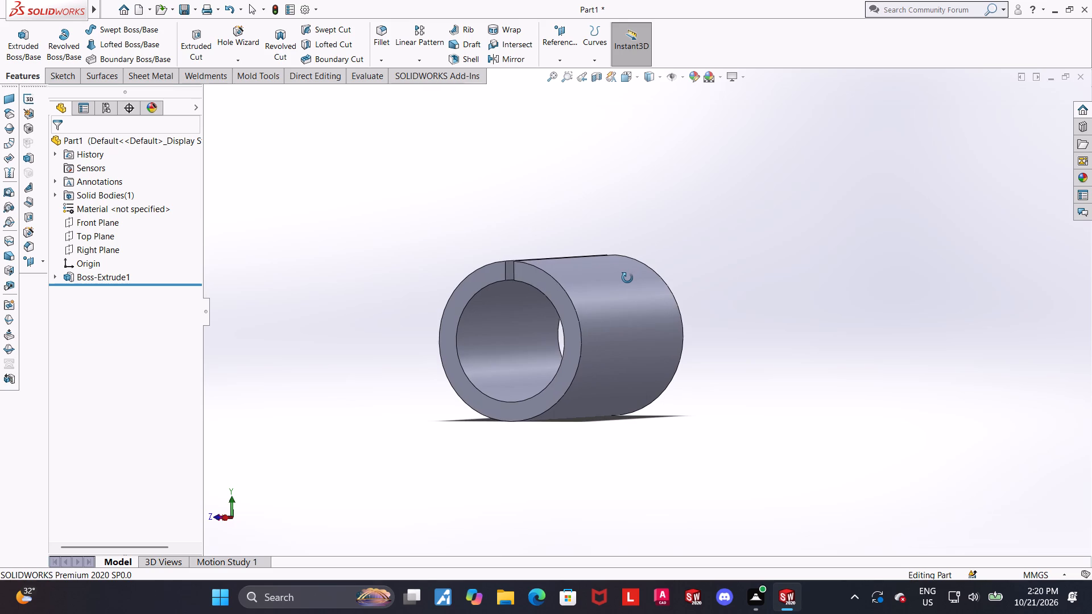
middle_click_drag(627, 278, 621, 279)
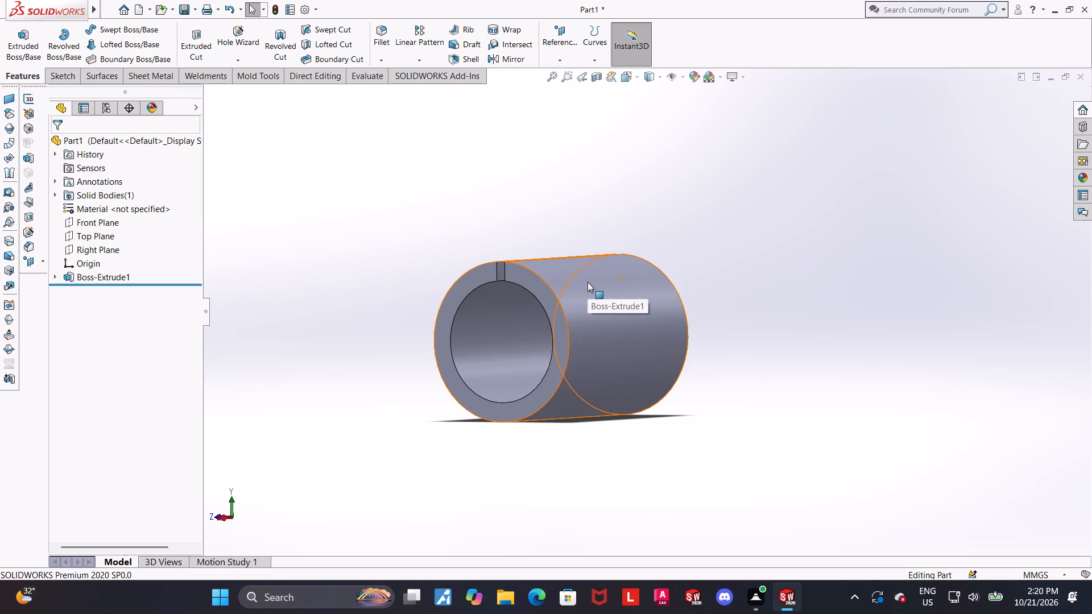
scroll(588, 282, "up", 2)
scroll(714, 384, "down", 2)
middle_click_drag(613, 365, 667, 362)
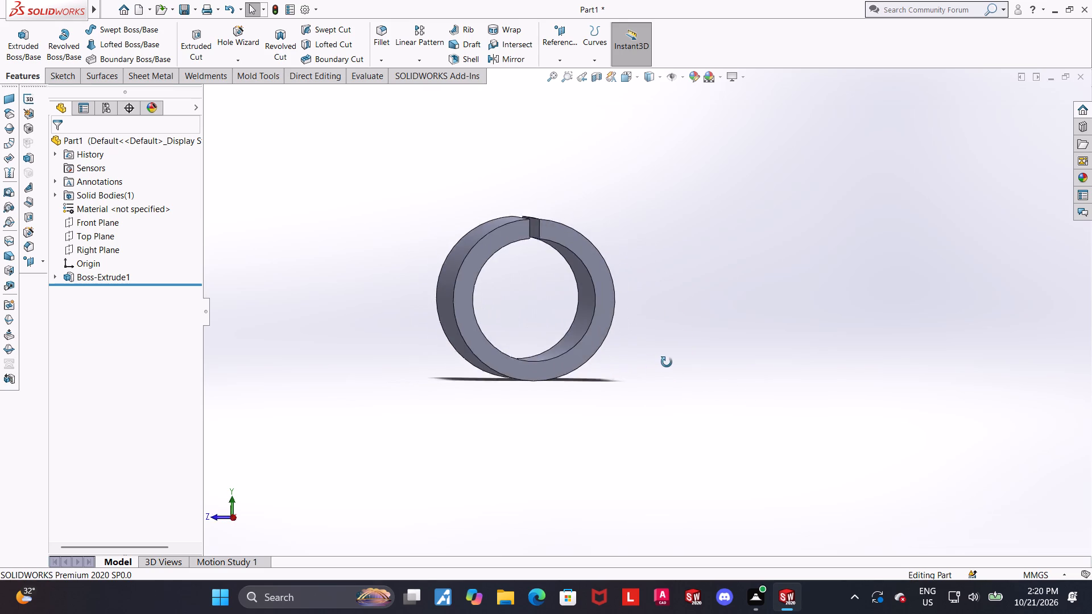
middle_click_drag(667, 362, 684, 379)
scroll(668, 371, "up", 1)
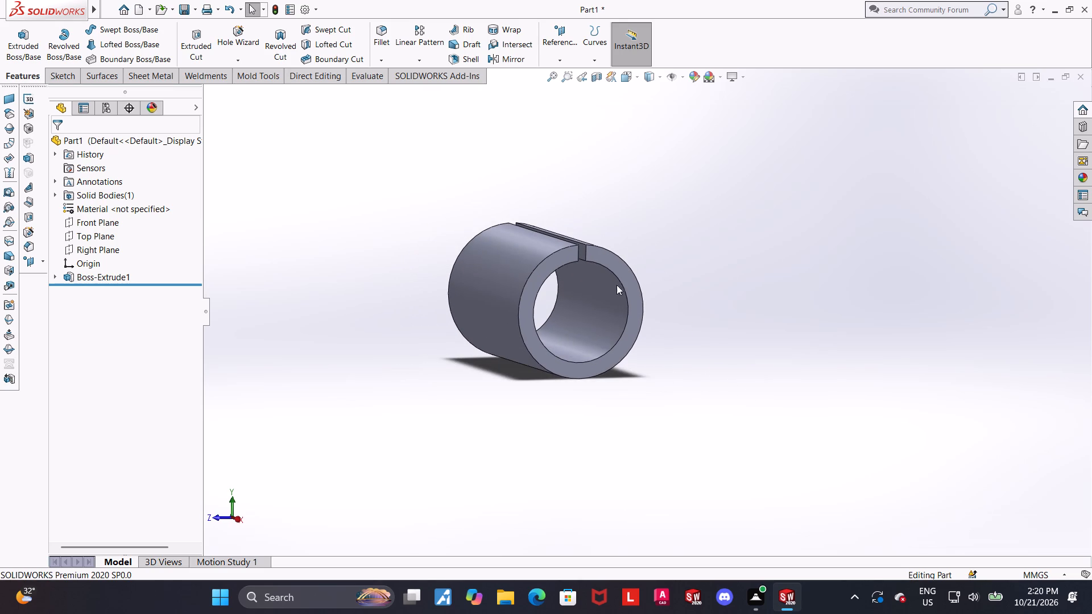
Start a new sketch on the Right Plane and orient the view normal to it.
left_click(85, 248)
left_click(99, 228)
left_click(104, 291)
left_click(126, 279)
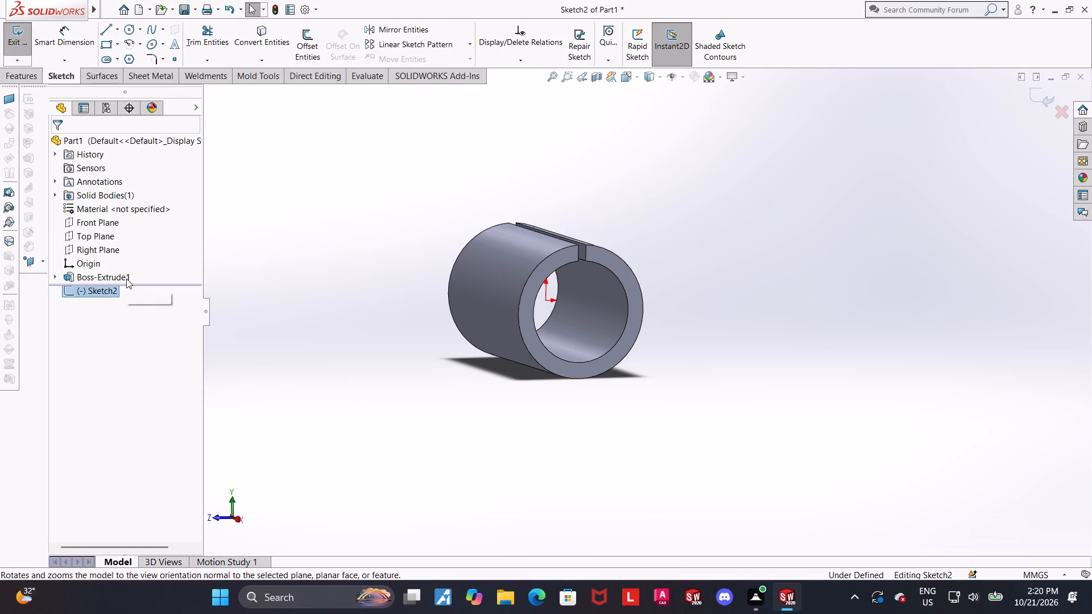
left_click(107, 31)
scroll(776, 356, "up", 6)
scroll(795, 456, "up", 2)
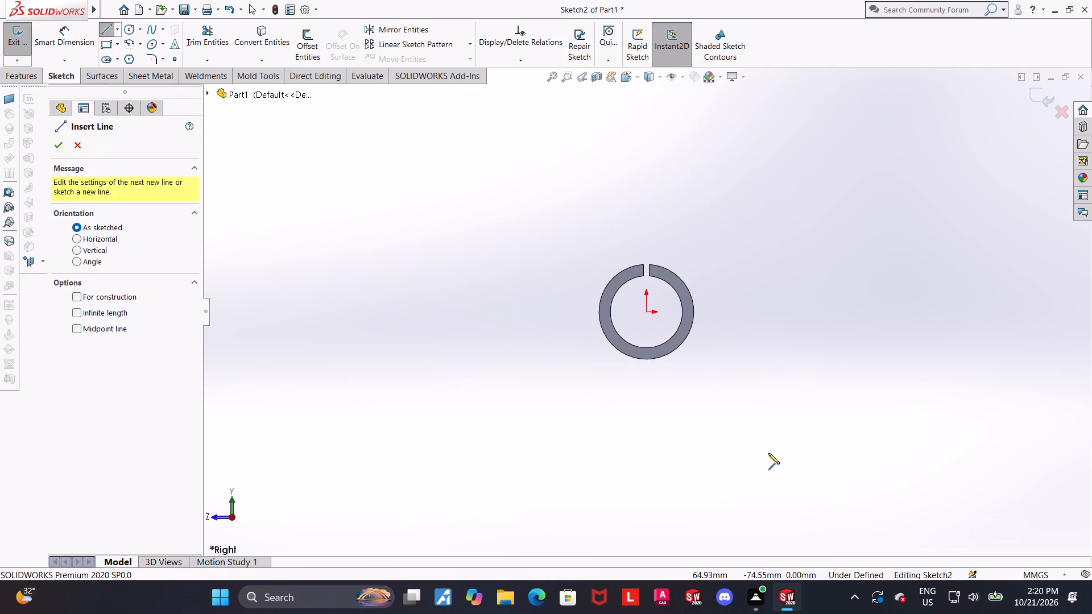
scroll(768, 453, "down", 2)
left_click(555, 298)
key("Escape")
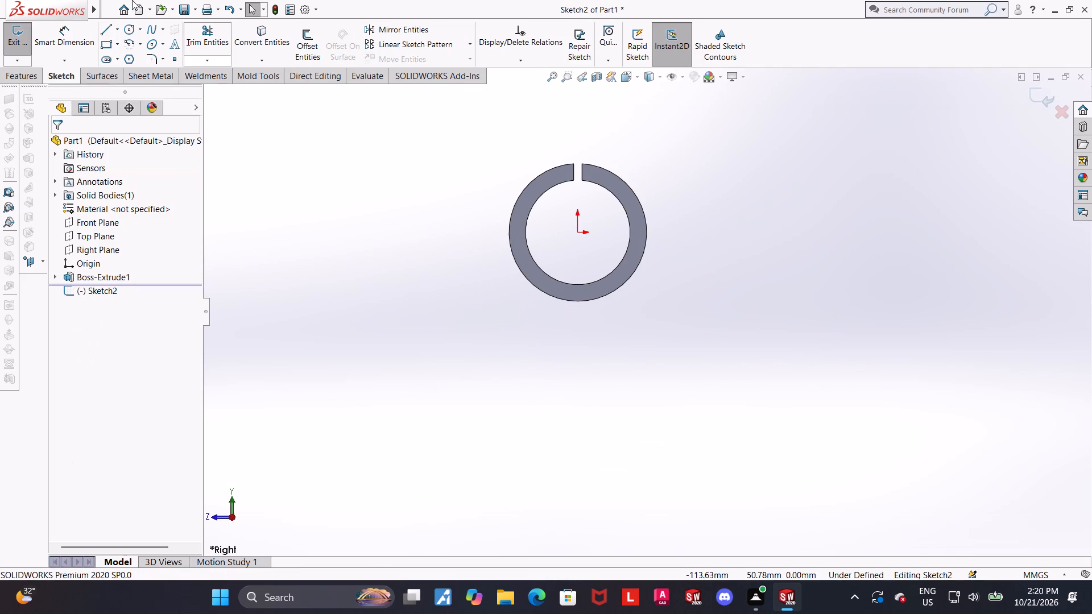
Sketch two parallel vertical lines about 43 mm long running down from the ring's outer bottom edge, either side of its centre.
left_click(108, 34)
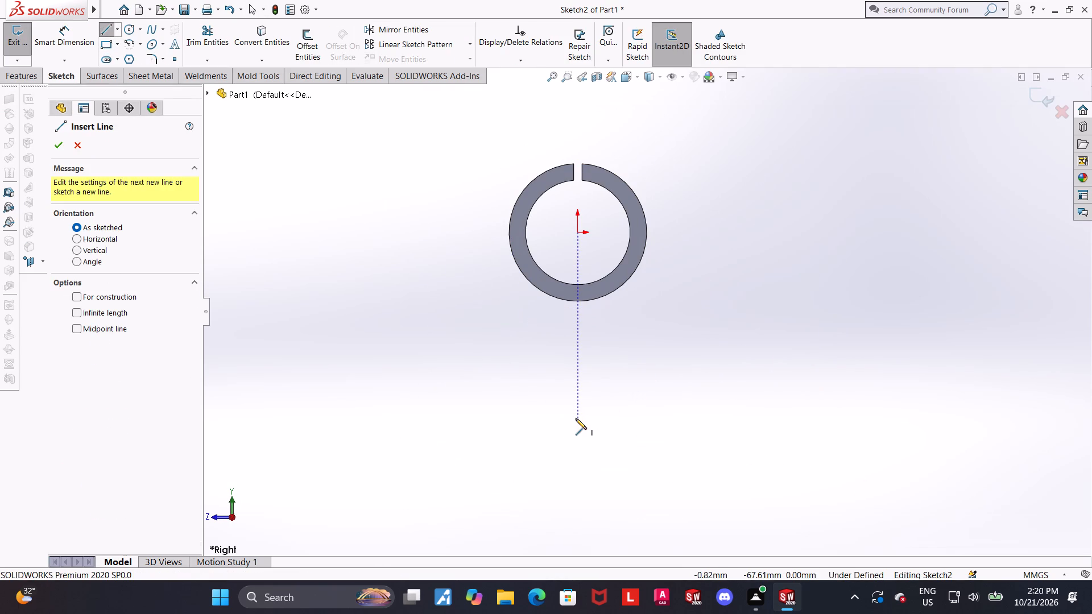
left_click(570, 419)
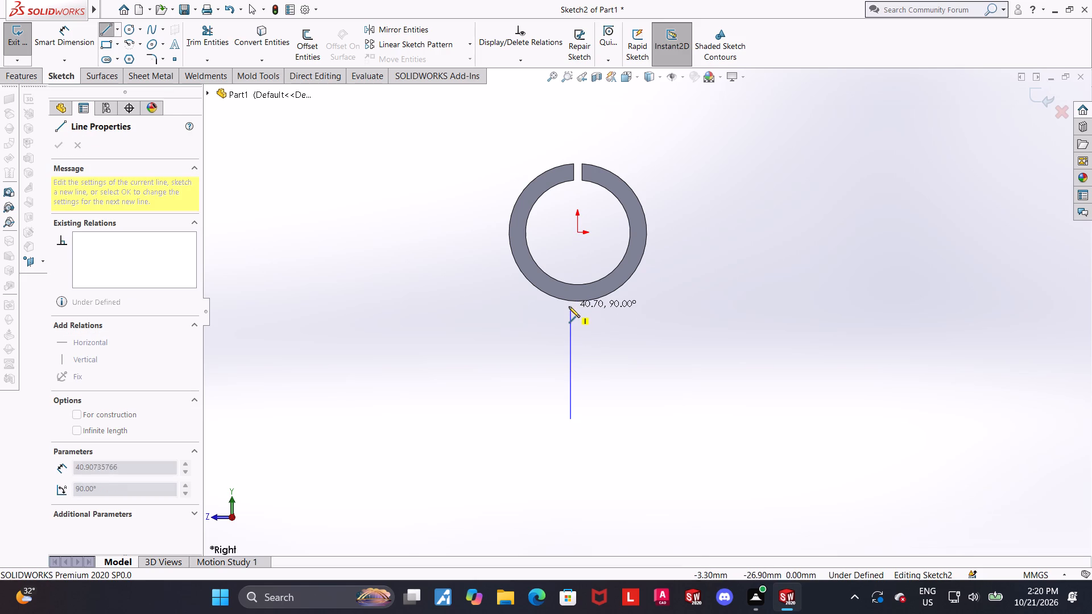
left_click(569, 301)
key("Escape")
key("Escape")
left_click(104, 29)
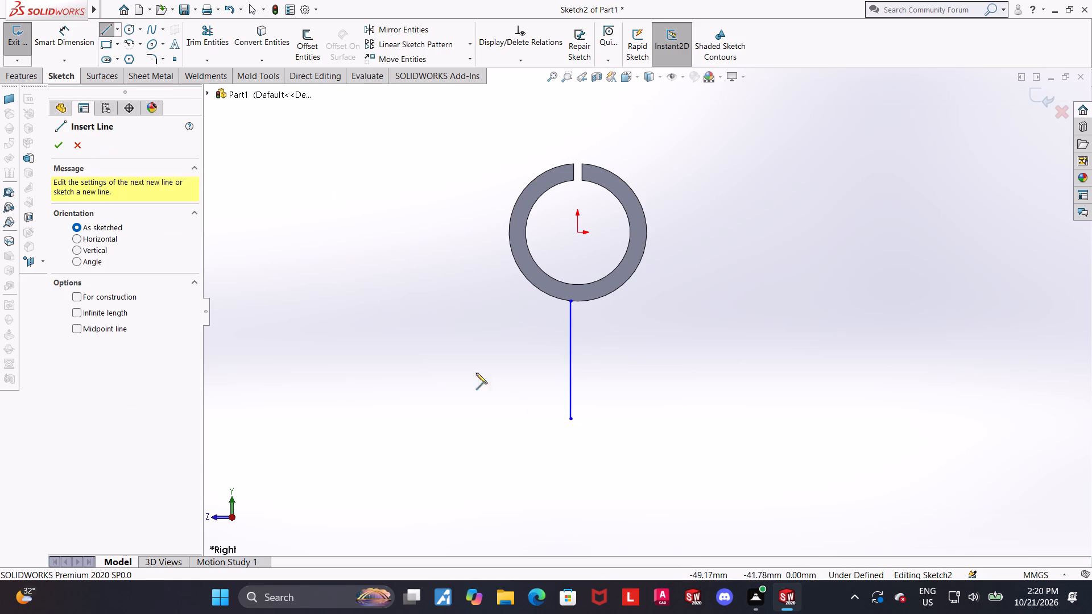
left_click(585, 418)
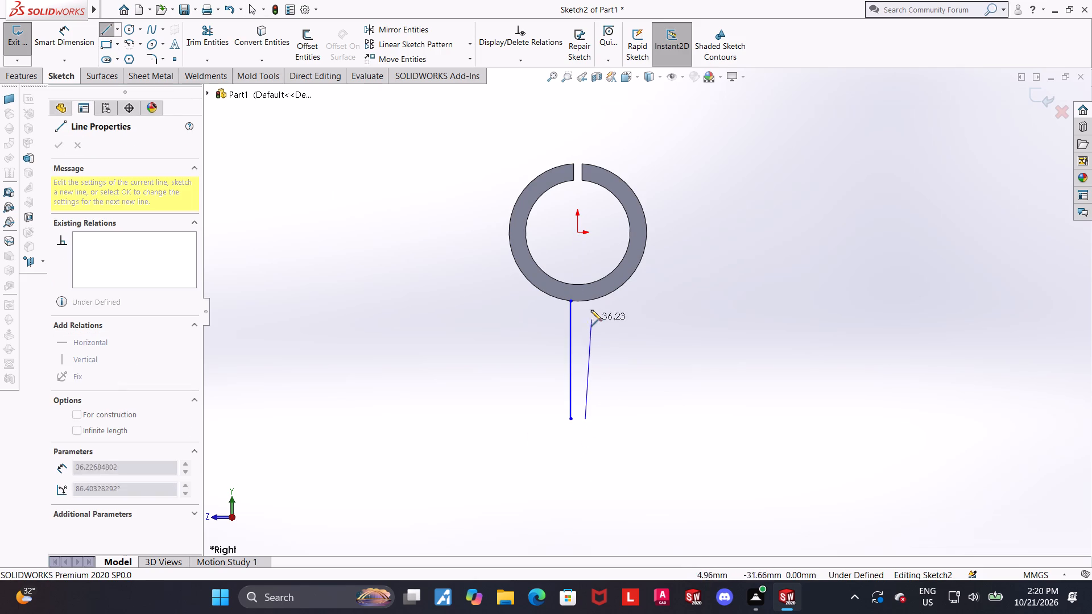
left_click(586, 301)
key("Escape")
key("Escape")
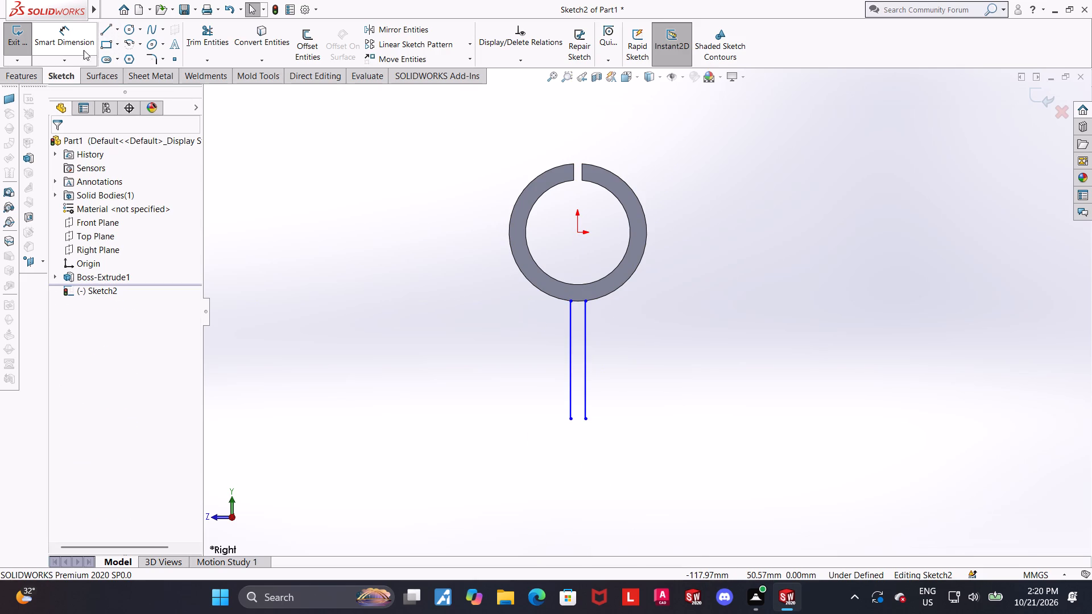
Draw a vertical centerline about 9 mm long downward from the origin.
left_click(118, 31)
left_click(113, 56)
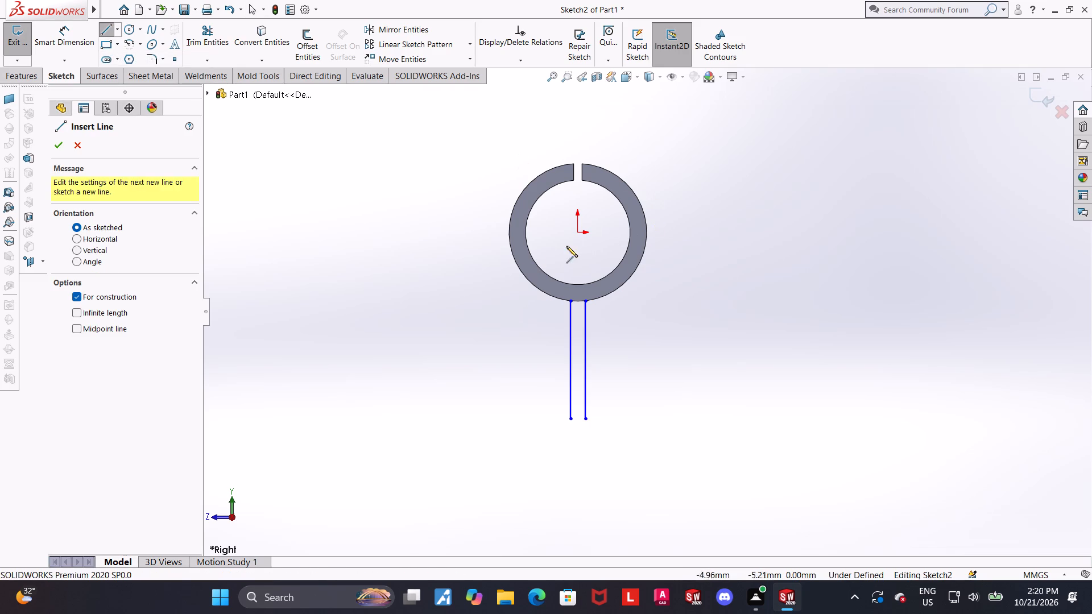
left_click(576, 234)
left_click(576, 256)
key("Escape")
key("Escape")
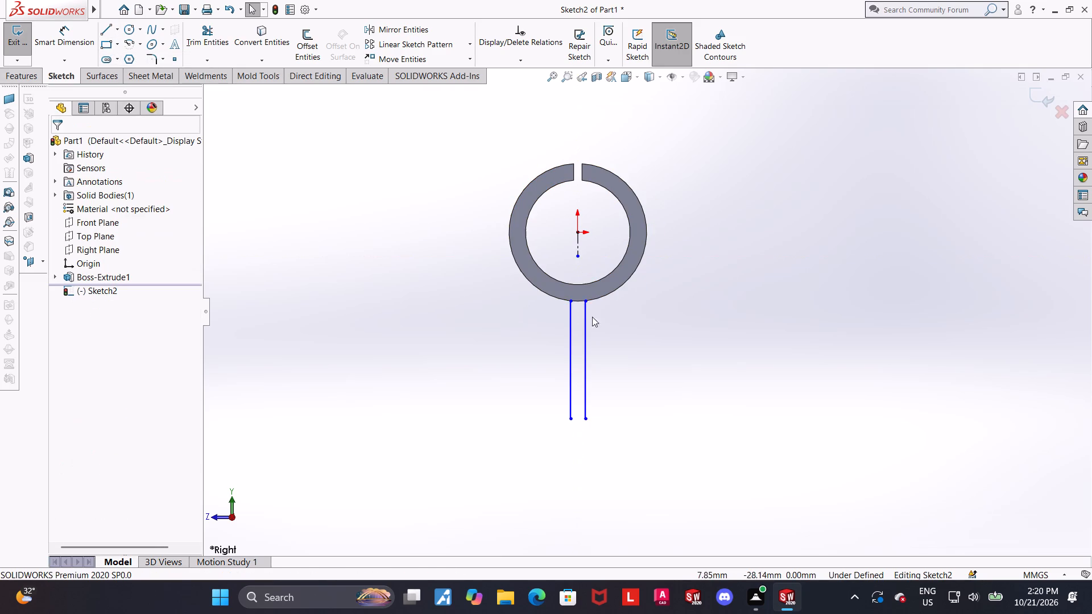
Make the two vertical lines symmetric about the centerline.
left_click(569, 316)
left_click(577, 242, "ctrl")
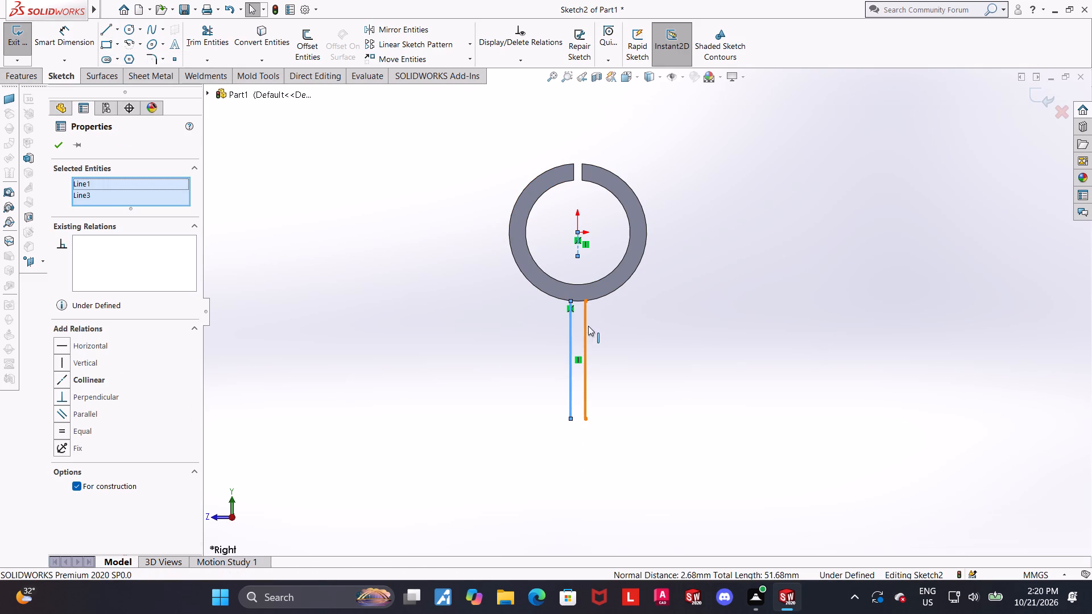
left_click(588, 325, "ctrl")
left_click(57, 445)
left_click(741, 416)
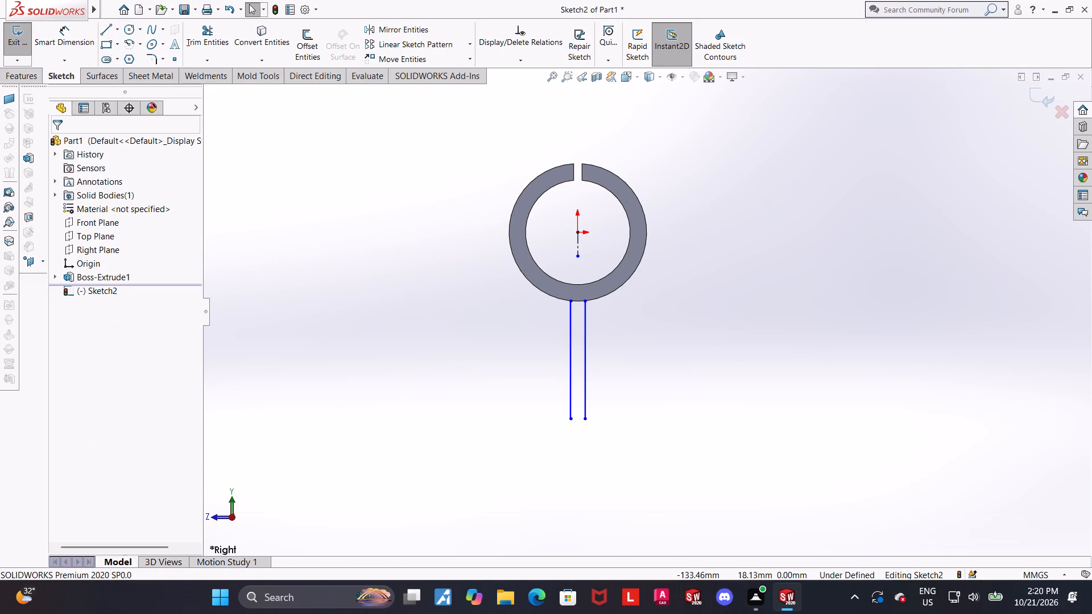
Dimension the spacing between the two vertical lines as 8 mm.
left_click(61, 44)
scroll(615, 356, "down", 2)
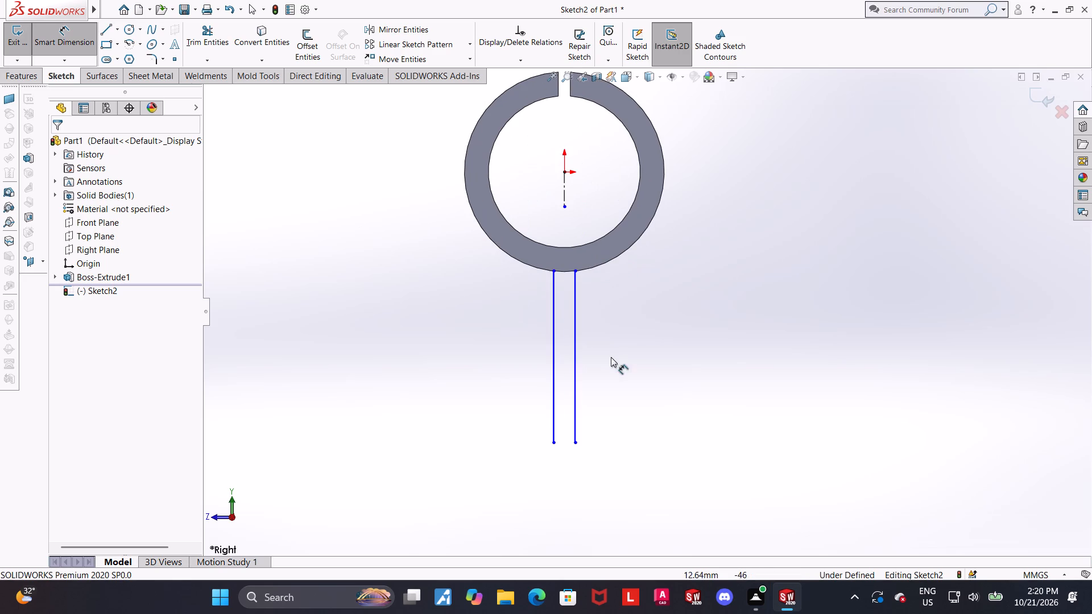
left_click(551, 359)
left_click(573, 362)
left_click(623, 346)
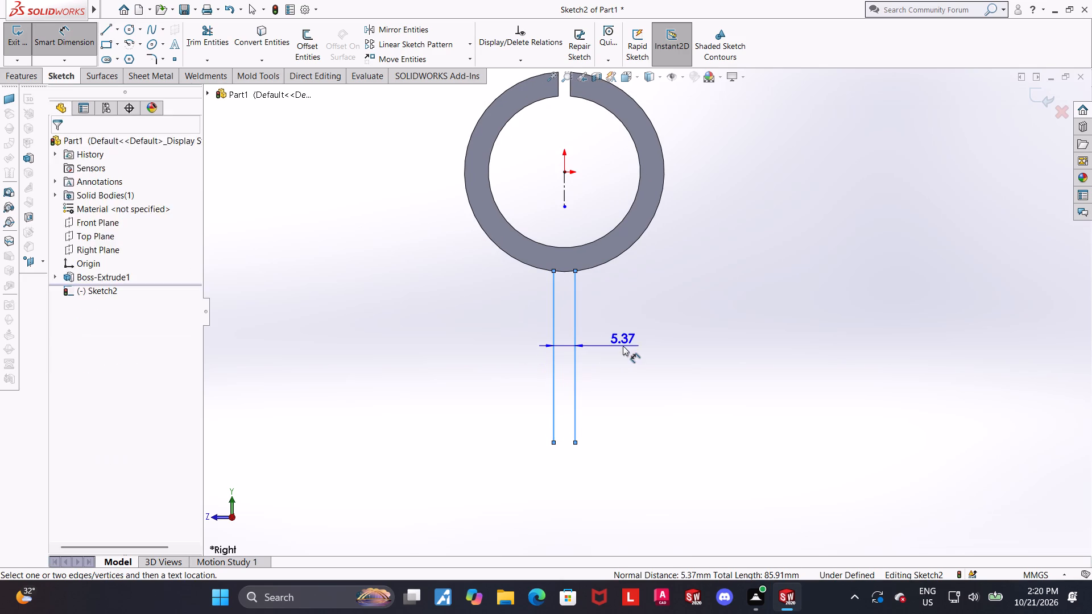
key("8")
key("Return")
key("Escape")
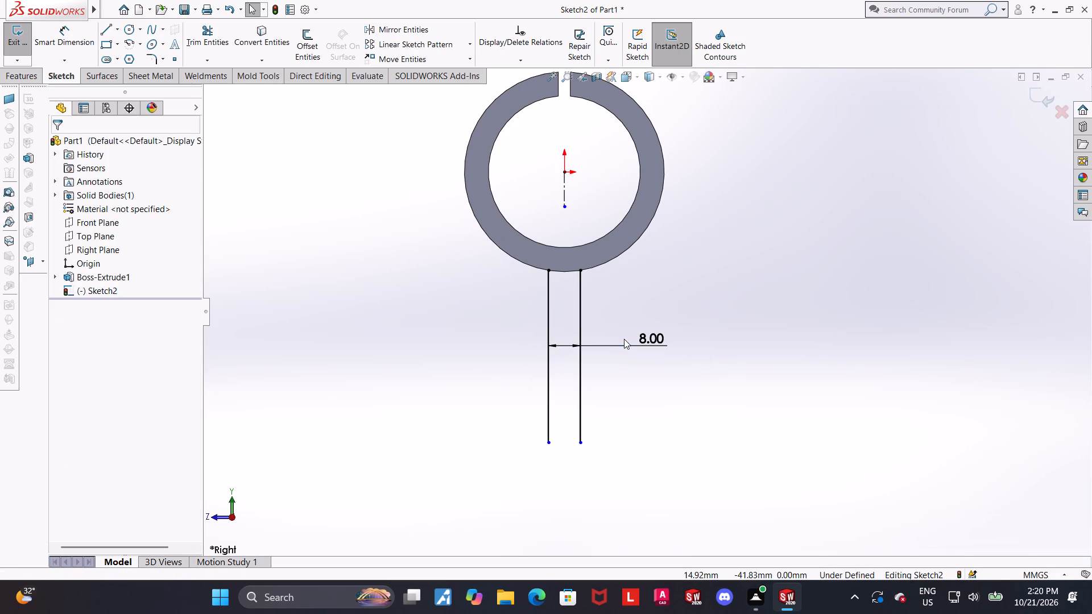
left_click(694, 287)
Convert the ring's outer circular edge into a sketch entity.
left_click(240, 44)
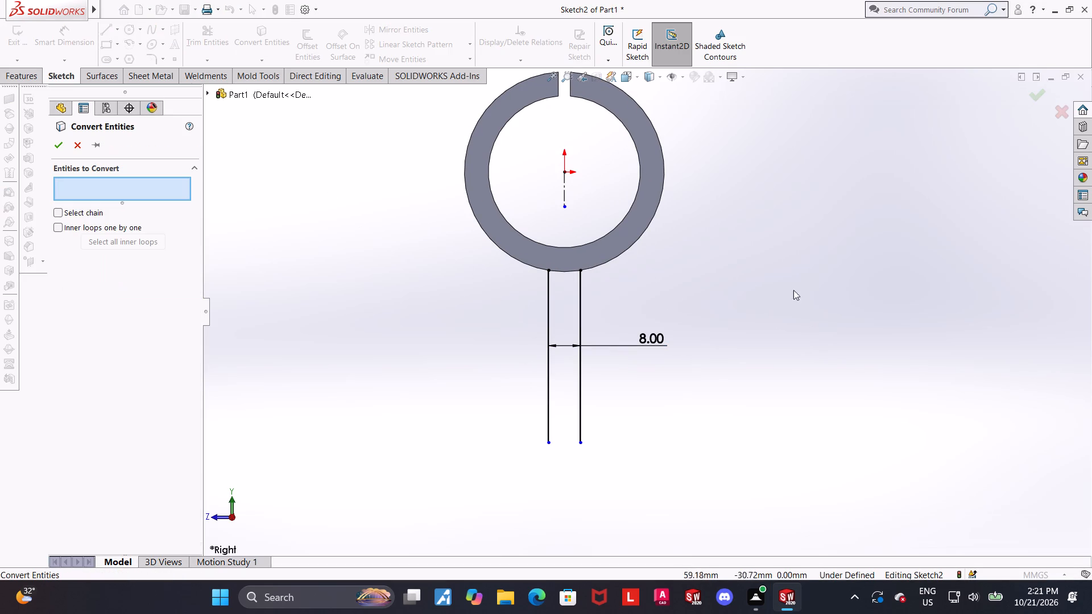
left_click(624, 250)
left_click(56, 143)
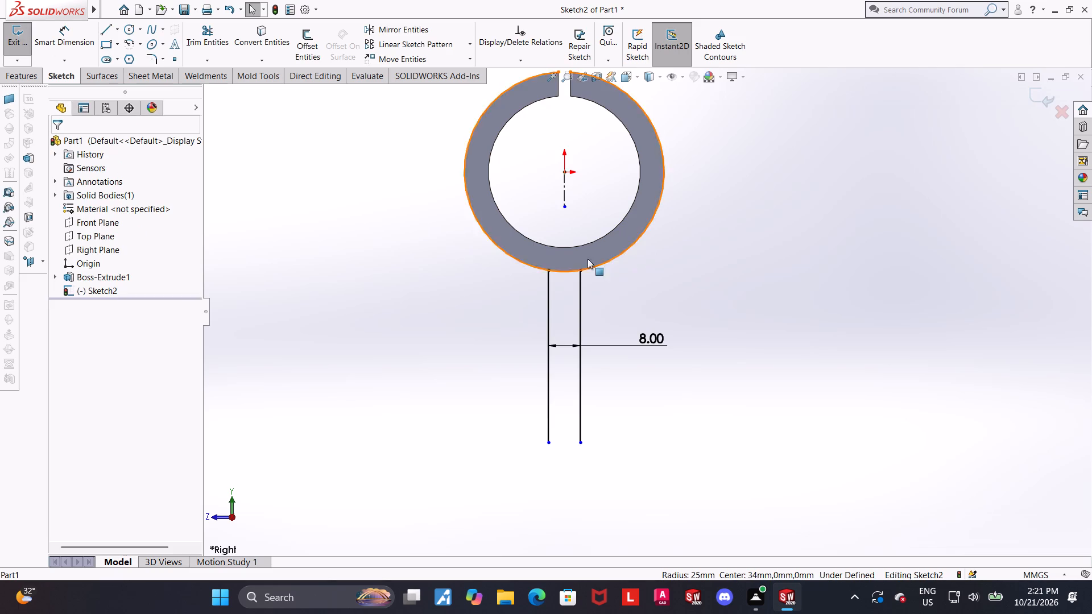
scroll(594, 259, "up", 3)
scroll(714, 247, "down", 2)
key("Escape")
Power trim the converted circle on both sides, leaving only the short arc between the two vertical lines.
left_click(214, 40)
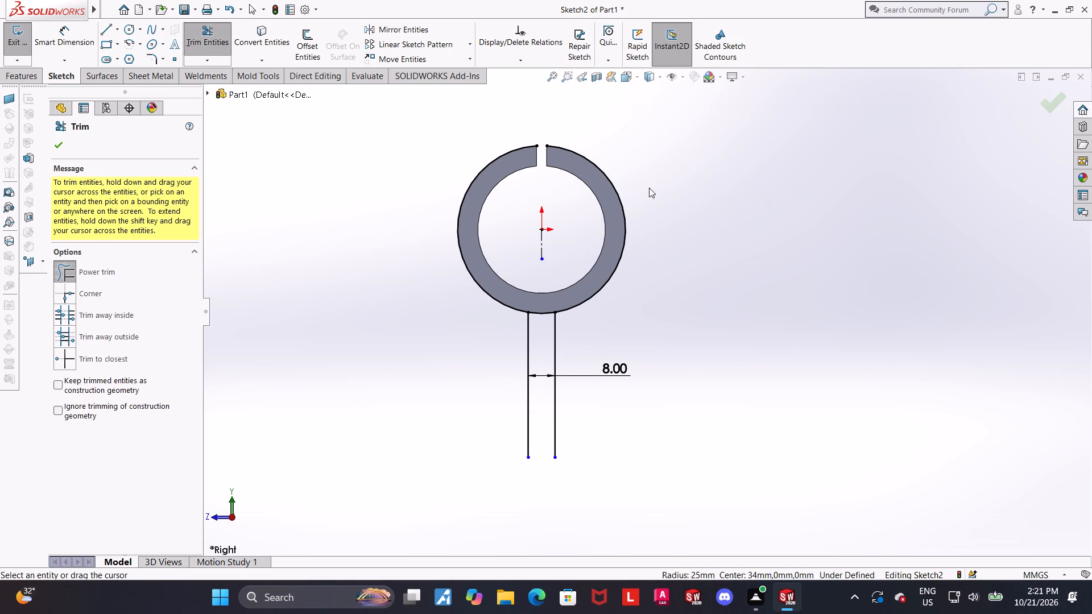
left_click_drag(580, 200, 675, 190)
left_click_drag(511, 223, 384, 217)
scroll(588, 343, "up", 3)
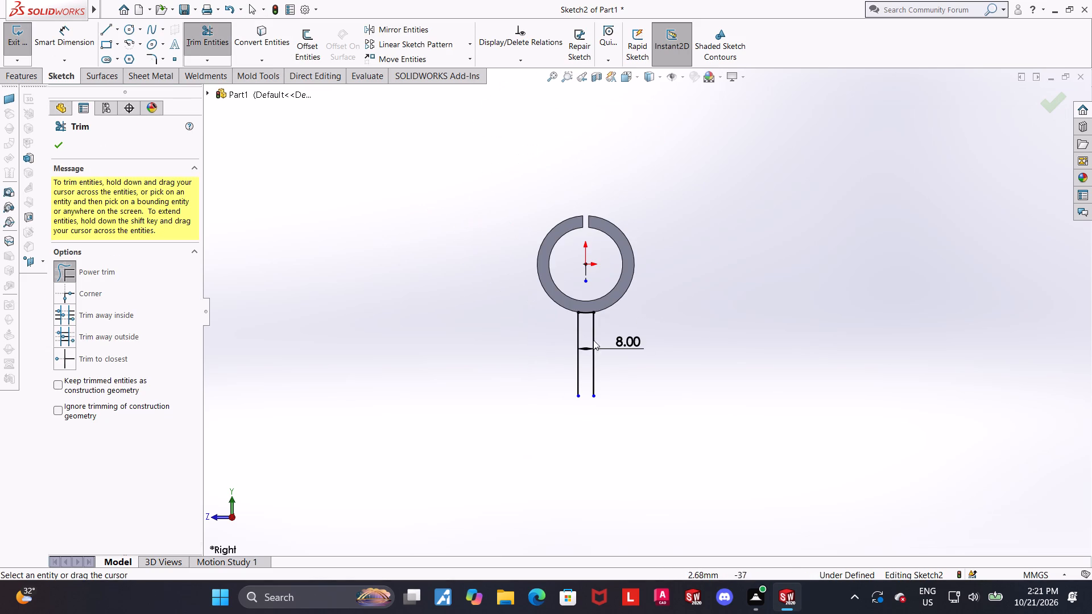
scroll(663, 387, "down", 2)
key("Escape")
key("Escape")
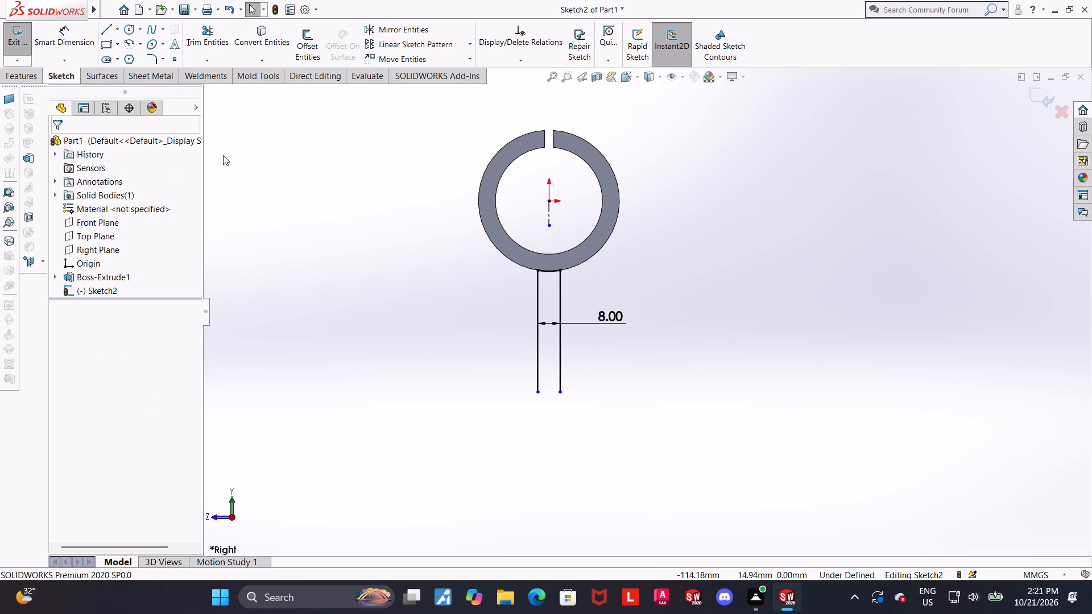
Close the profile with a horizontal line joining the lower endpoints of the two vertical lines.
left_click(110, 29)
left_click(111, 27)
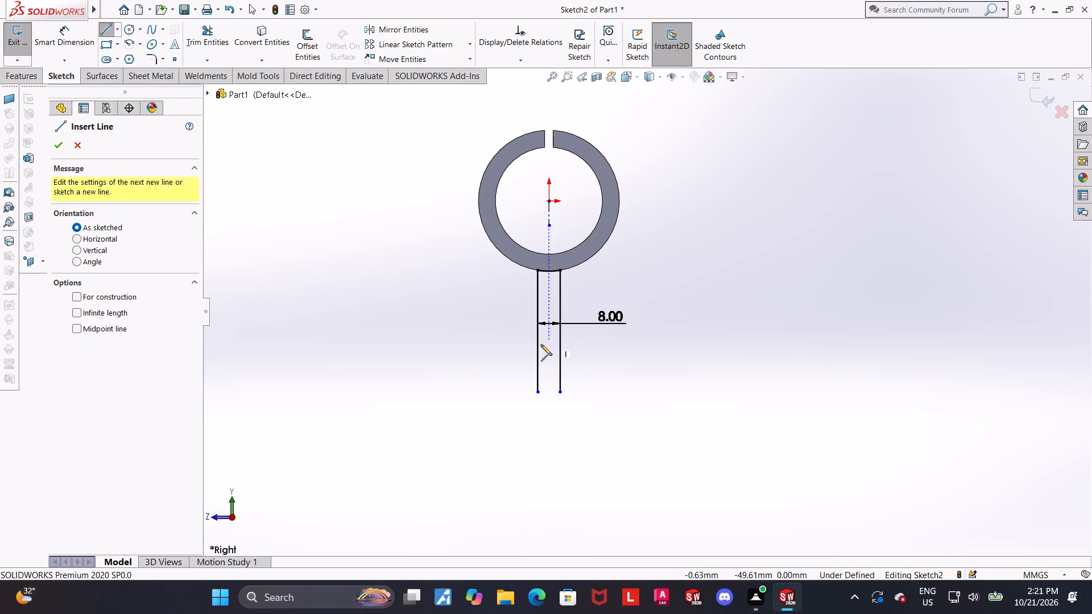
left_click_drag(540, 395, 546, 393)
left_click(562, 392)
key("Escape")
key("Escape")
key("Escape")
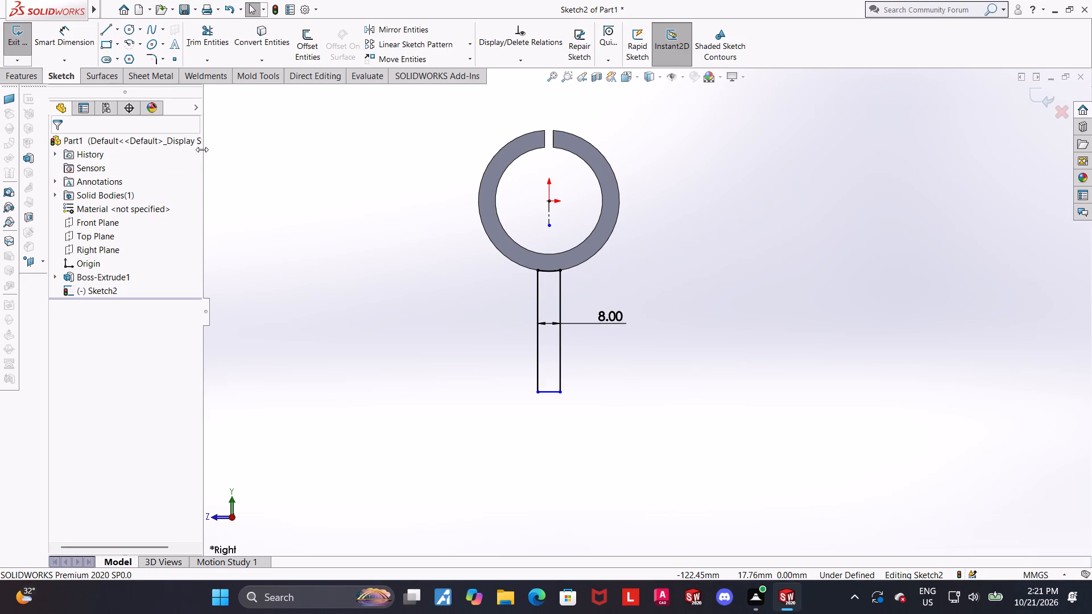
Dimension the vertical distance from the origin to the profile's bottom line as 50 mm.
left_click(49, 37)
scroll(448, 320, "up", 1)
scroll(514, 338, "down", 1)
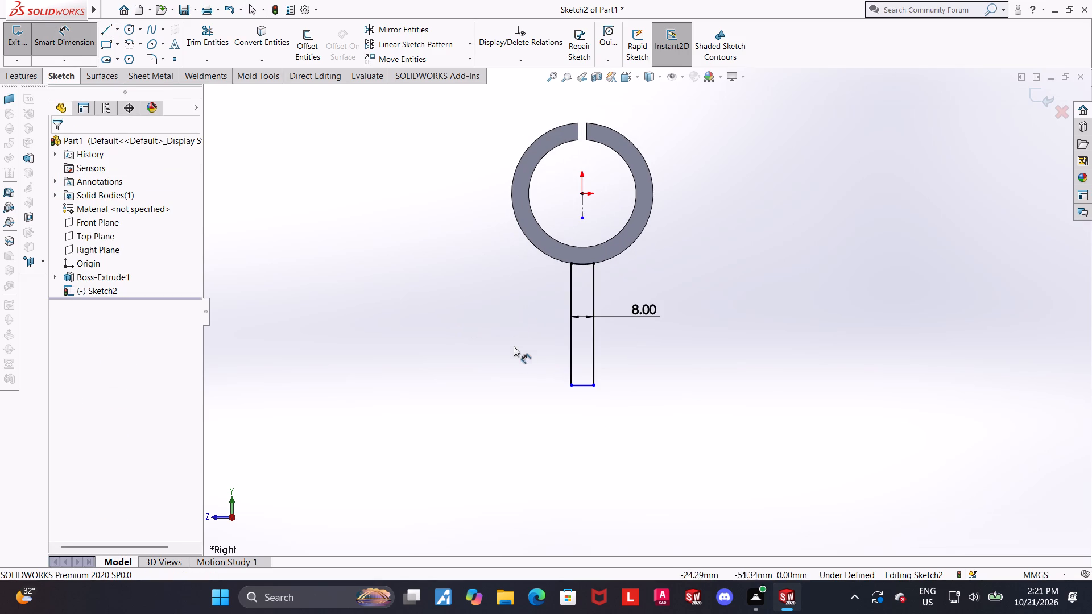
left_click(580, 387)
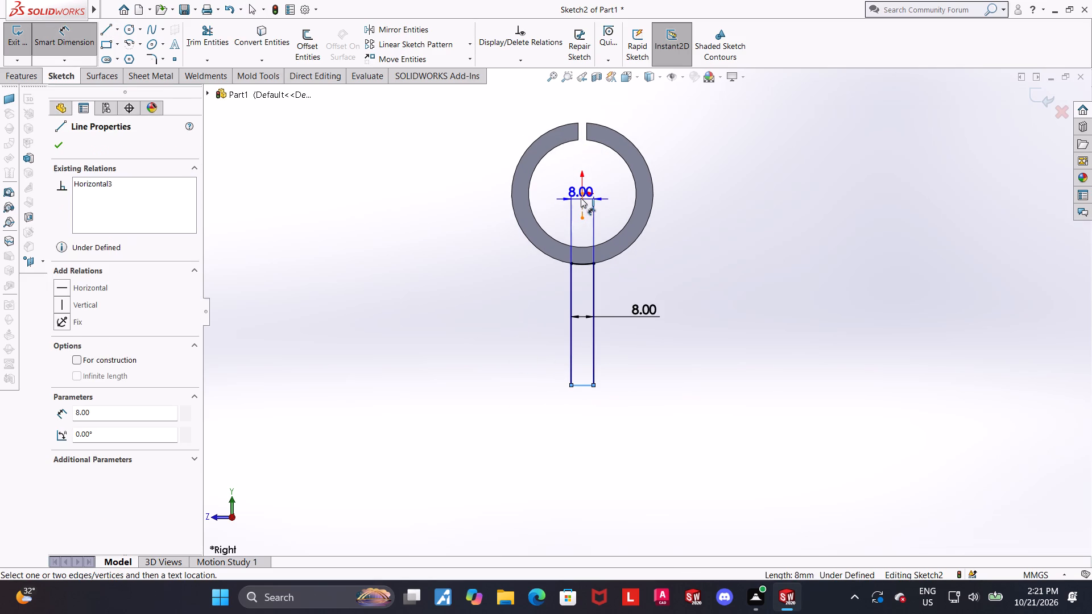
left_click(581, 194)
left_click(778, 264)
type("50")
key("Return")
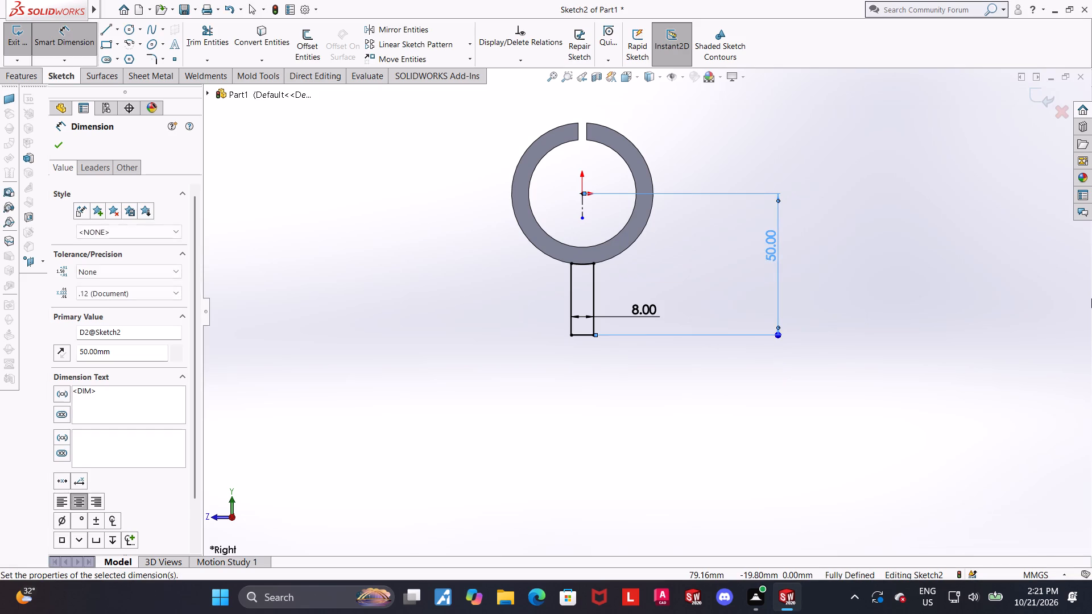
key("Escape")
Examine the dimensioned leg profile up close and its placement beneath the ring from an angled view.
scroll(614, 301, "down", 3)
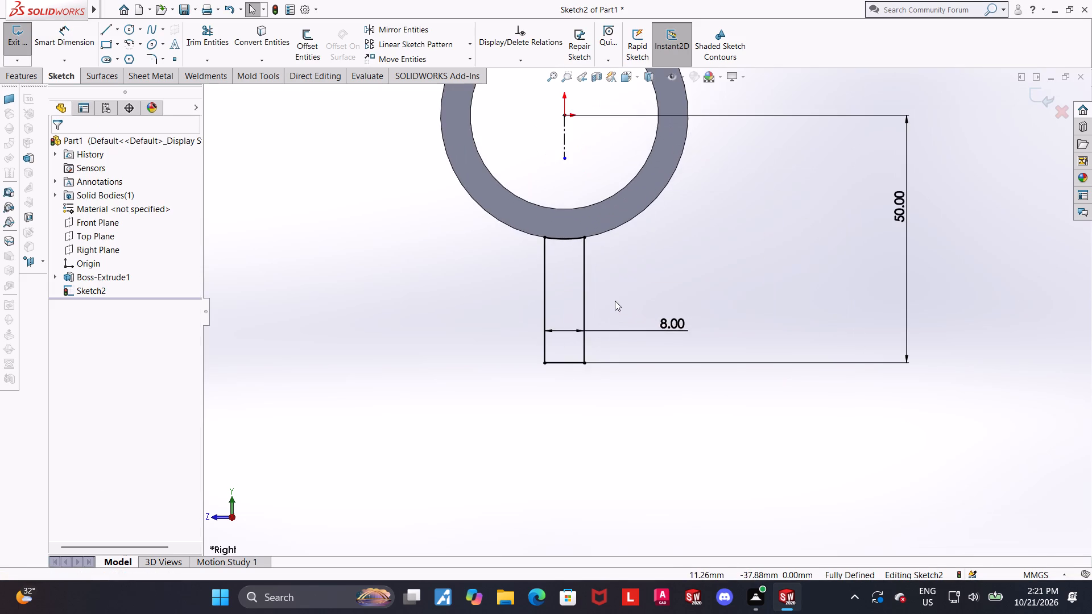
scroll(610, 343, "up", 1)
scroll(607, 329, "down", 1)
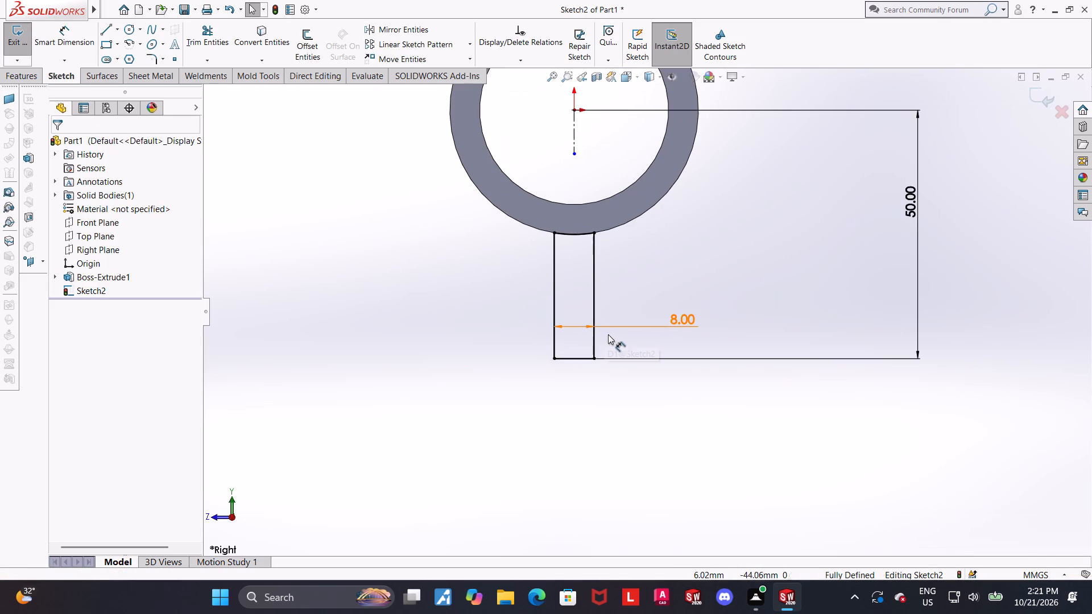
scroll(611, 335, "up", 2)
scroll(721, 333, "down", 1)
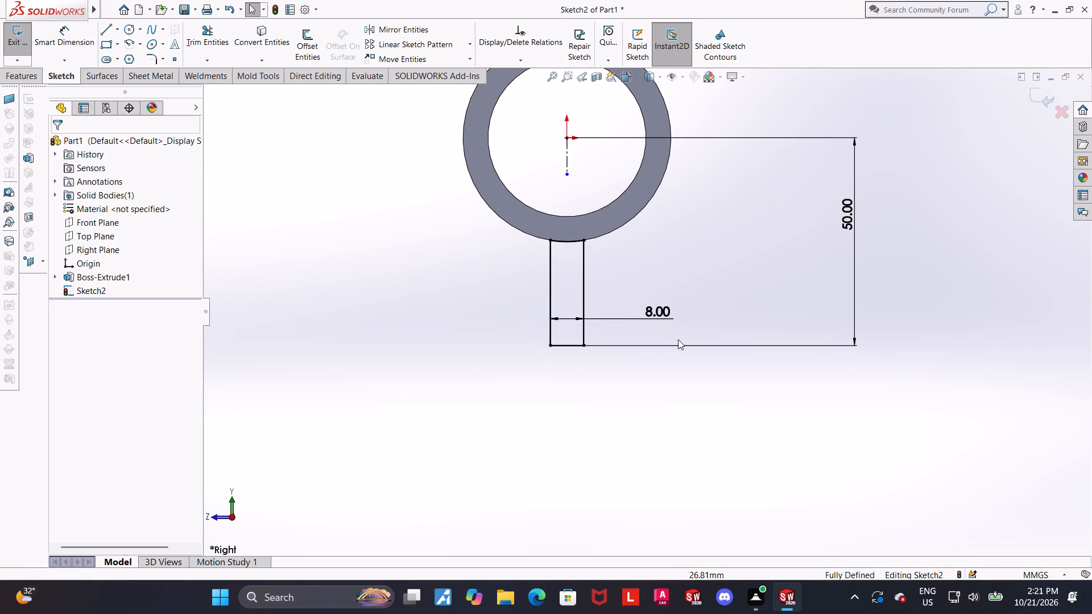
scroll(679, 339, "down", 1)
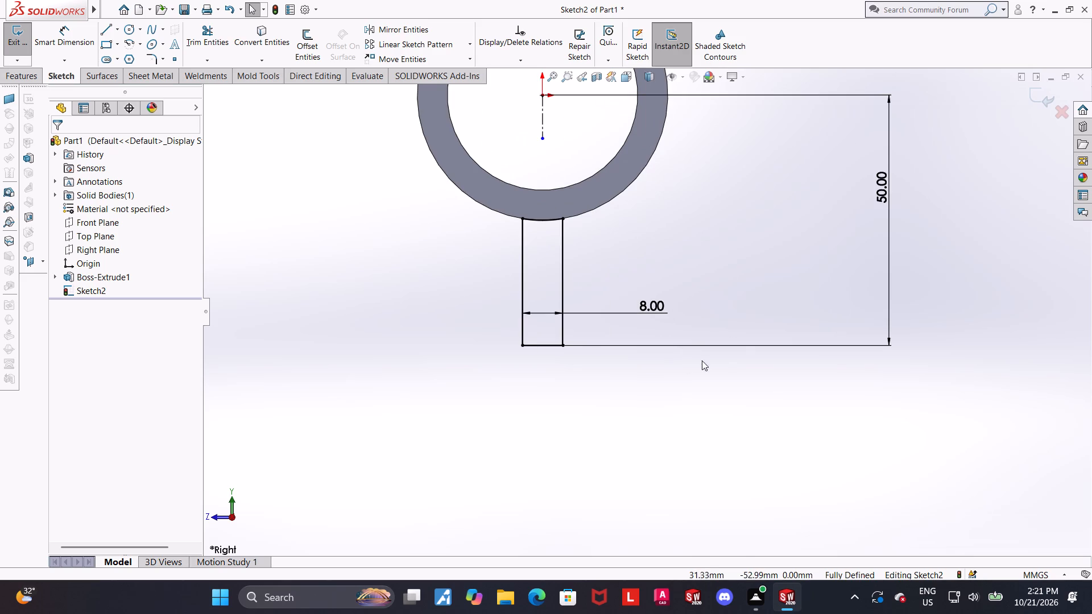
scroll(701, 349, "up", 3)
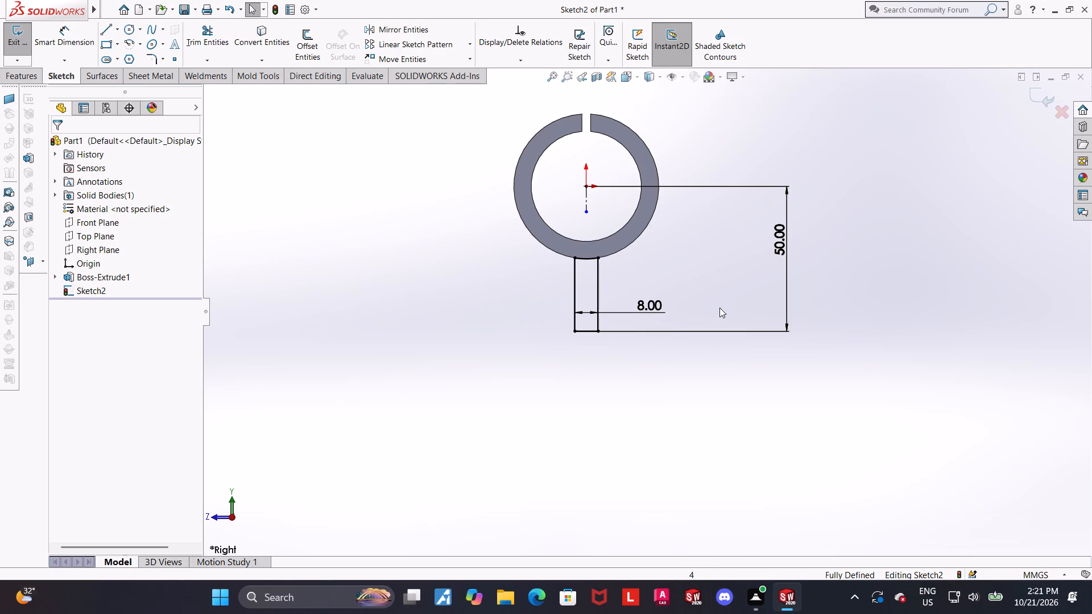
scroll(661, 311, "up", 1)
middle_click_drag(661, 311, 668, 314)
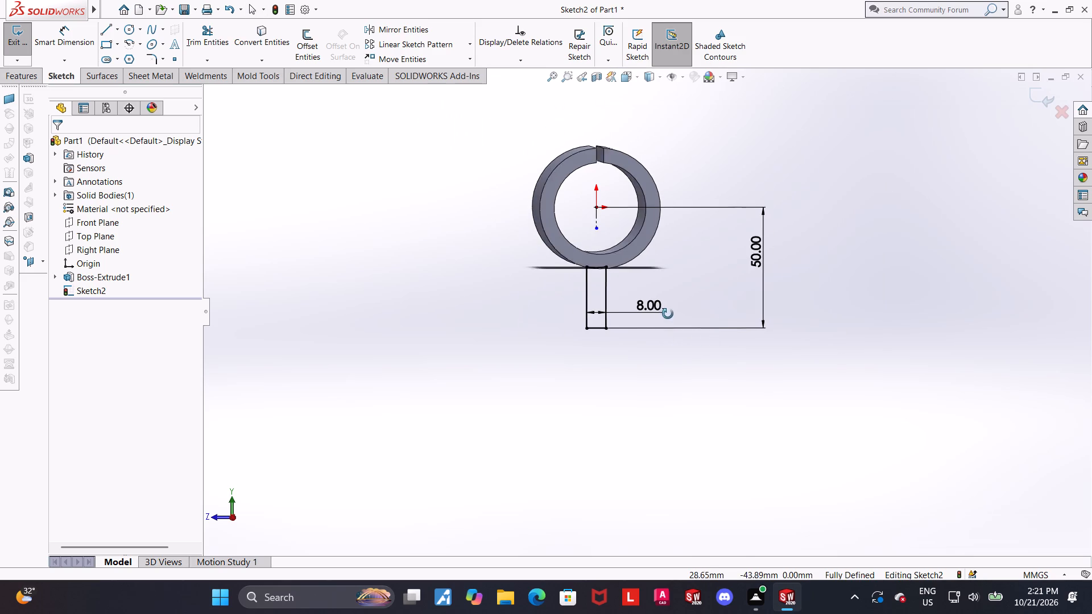
middle_click_drag(668, 314, 717, 342)
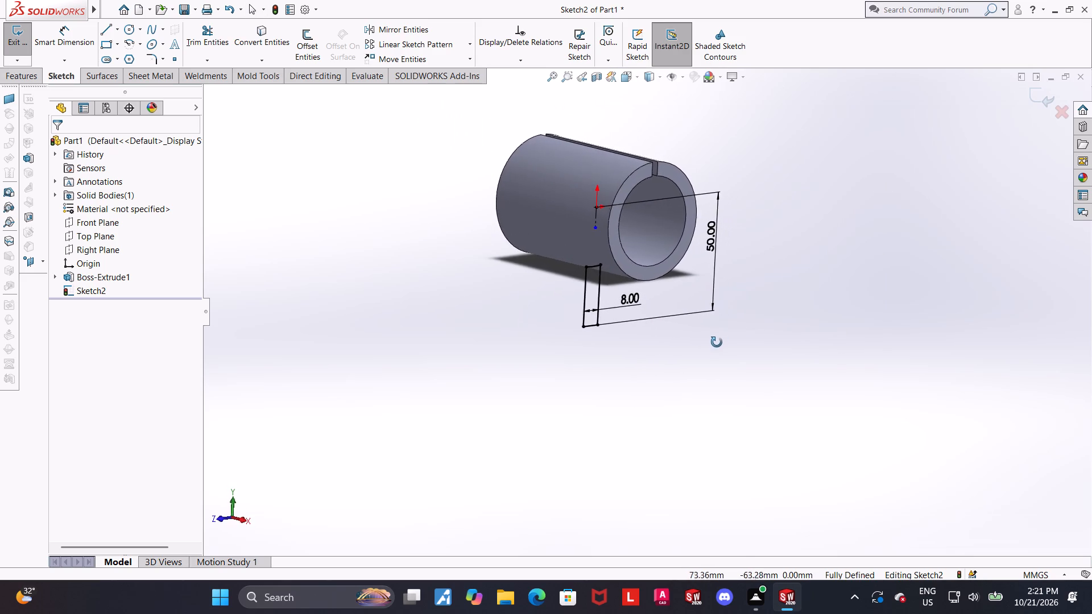
middle_click_drag(717, 342, 715, 322)
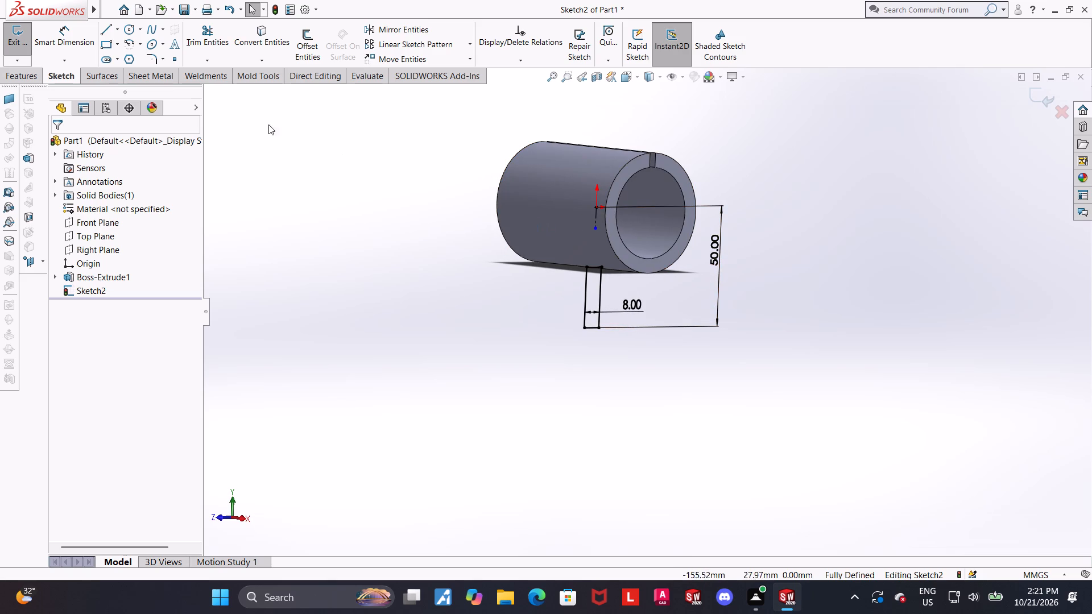
Exit the leg sketch and extrude it mid-plane to 68 mm, merged with the ring.
left_click(1046, 94)
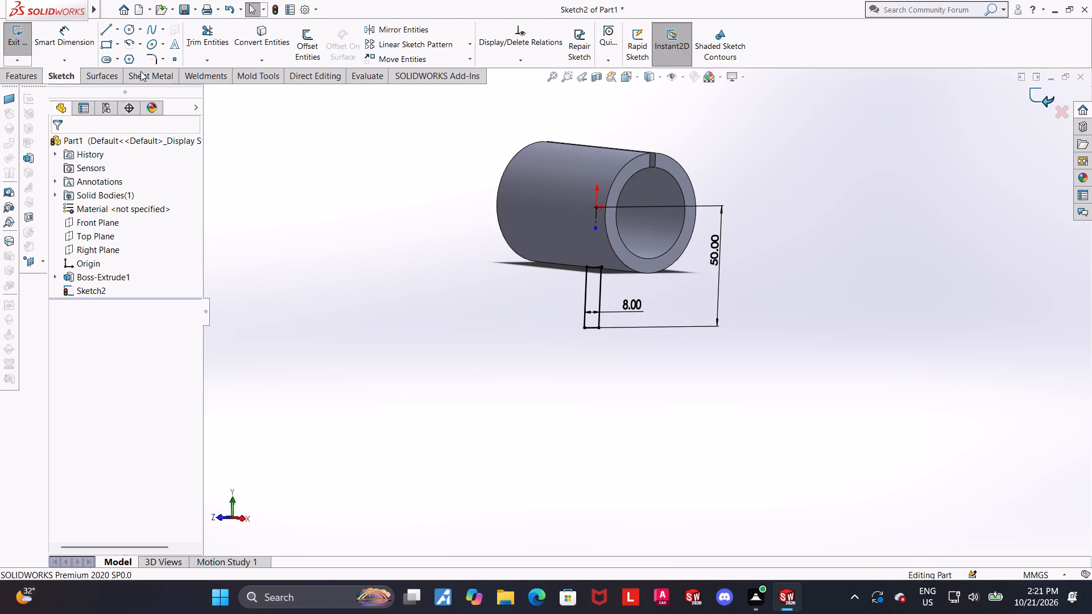
left_click(40, 39)
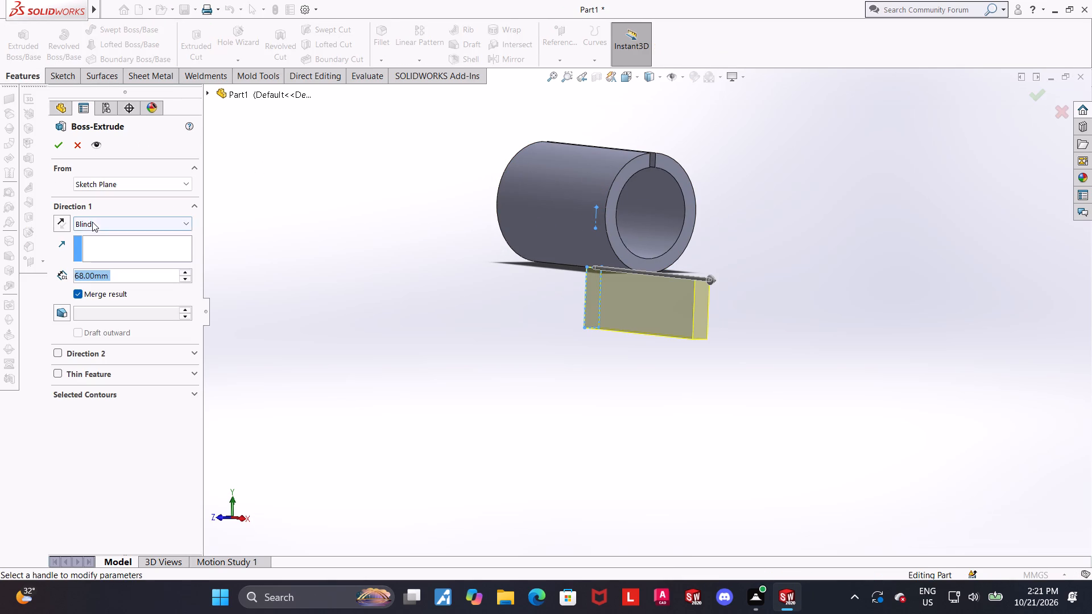
left_click(92, 222)
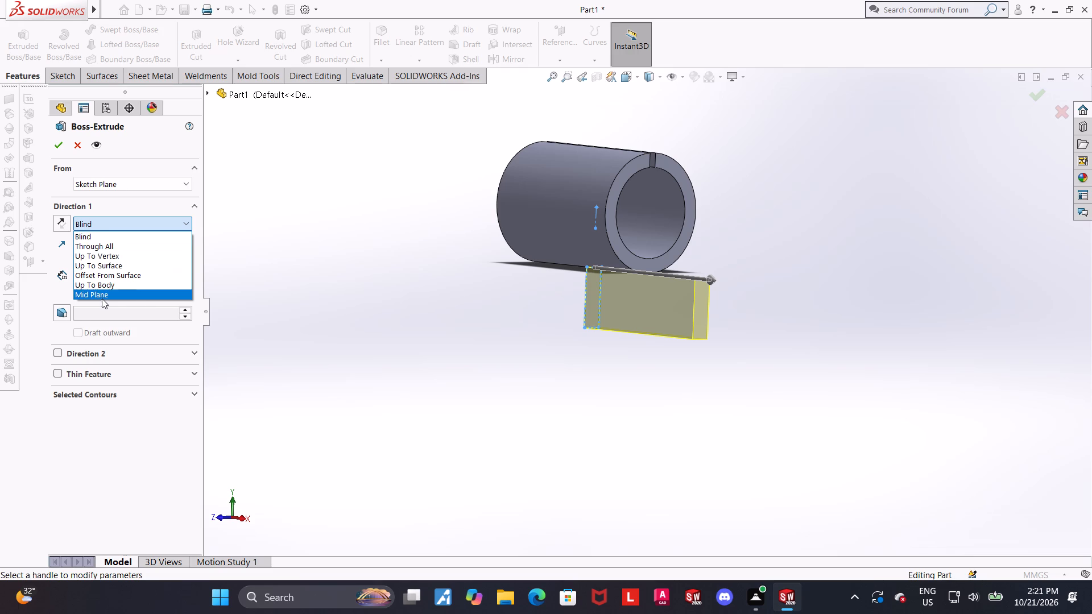
left_click(102, 298)
middle_click_drag(663, 321, 640, 314)
scroll(643, 256, "down", 4)
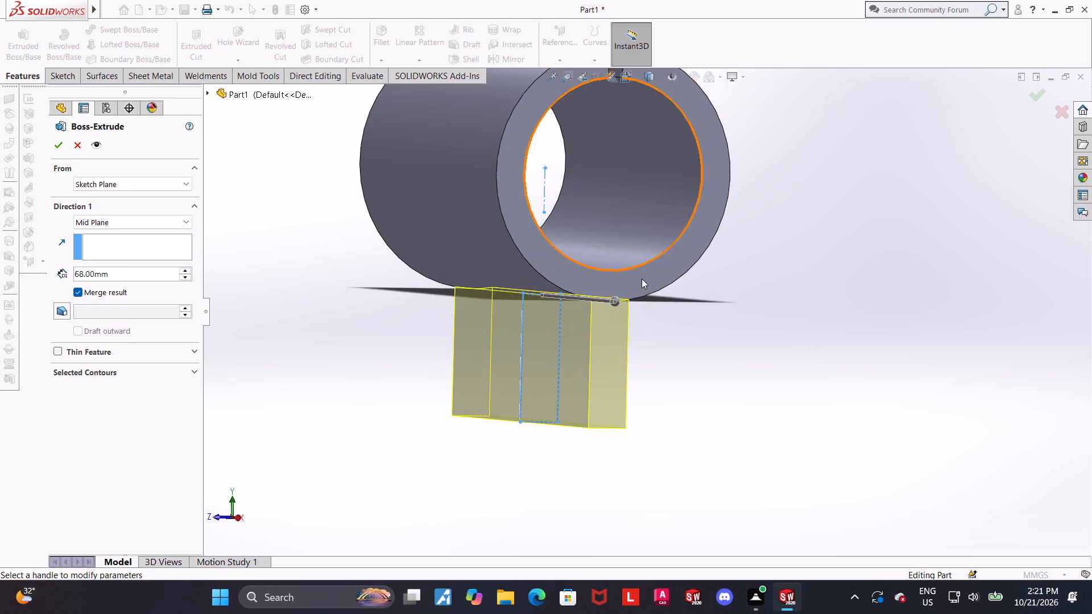
scroll(643, 298, "down", 3)
middle_click_drag(626, 301, 626, 293)
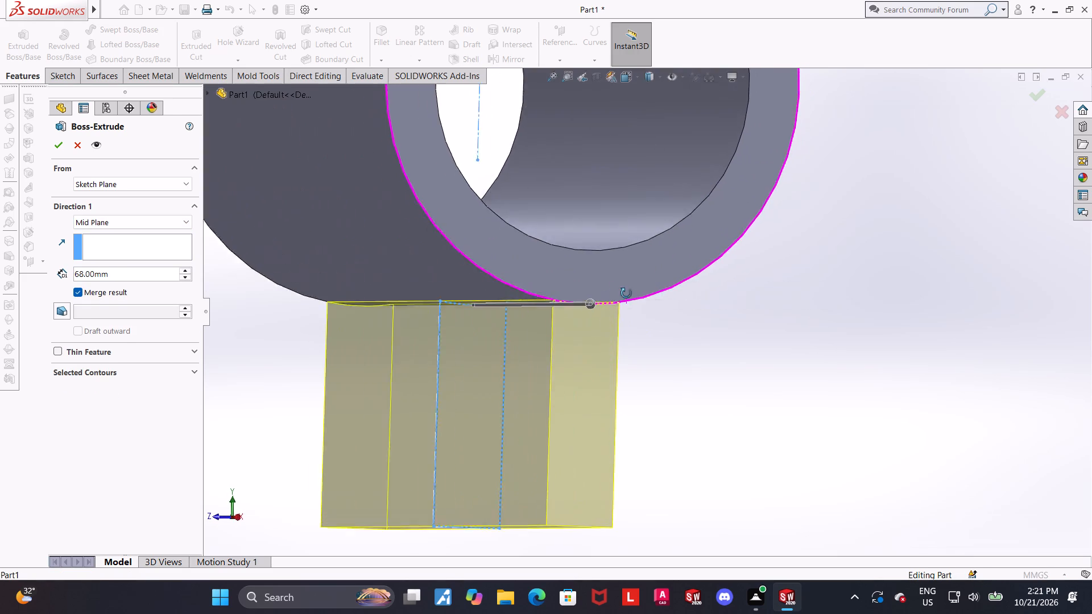
middle_click_drag(626, 293, 650, 314)
scroll(647, 319, "up", 3)
left_click(50, 148)
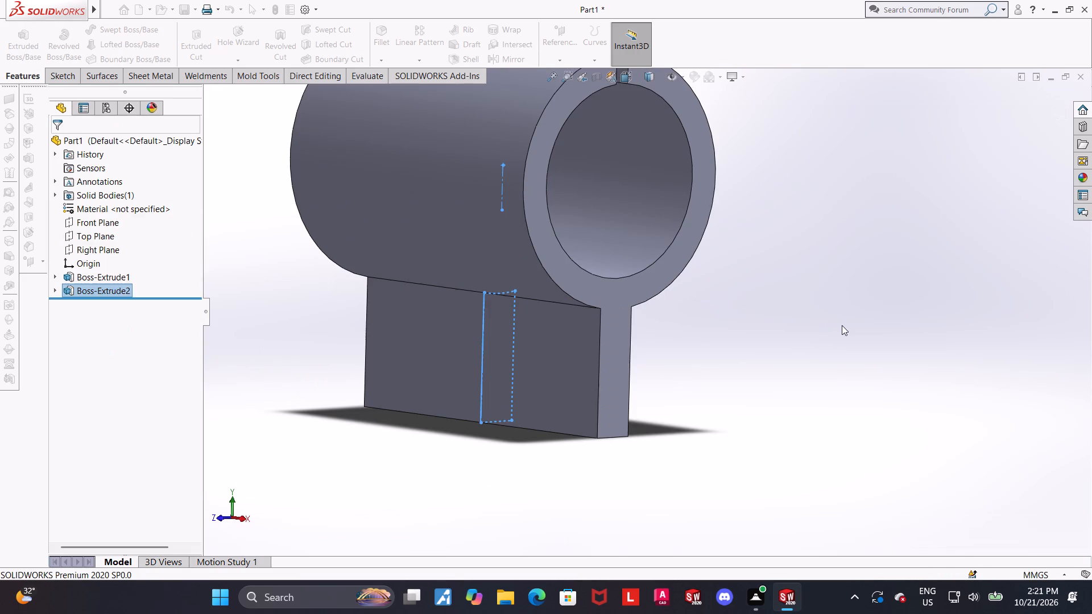
left_click(842, 325)
Examine the split ring and its extruded leg from several angles.
middle_click_drag(832, 326, 805, 329)
scroll(804, 337, "up", 1)
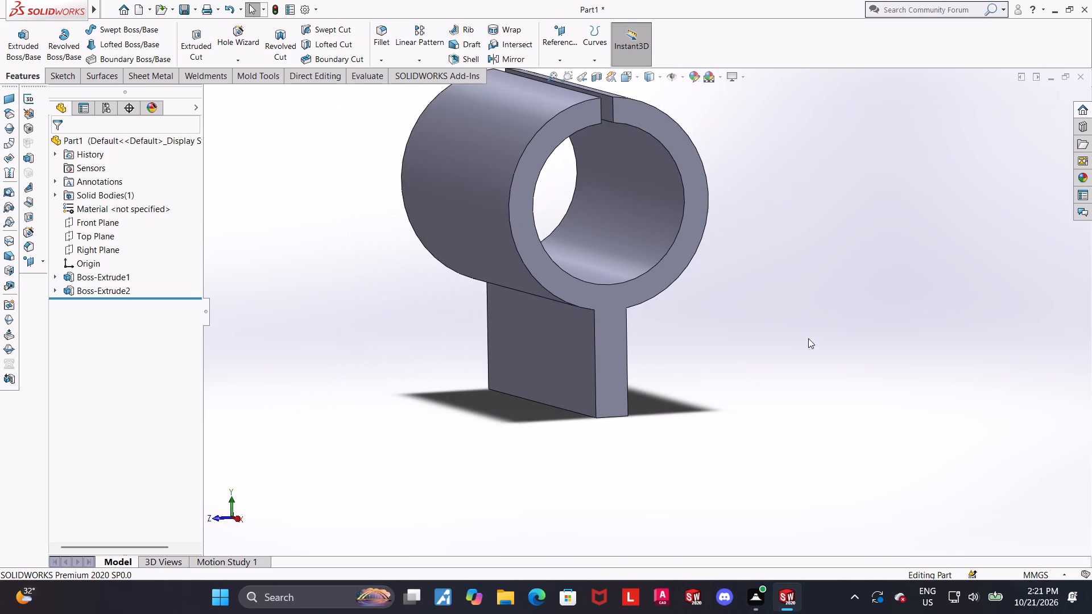
scroll(808, 338, "up", 2)
middle_click(777, 323)
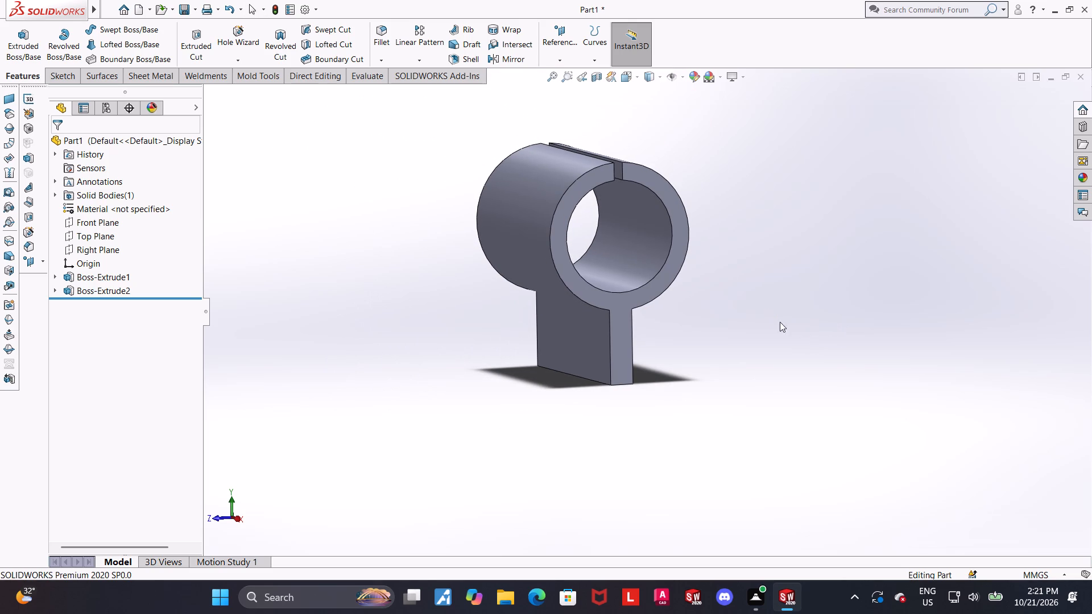
key("ctrl+7")
middle_click_drag(774, 363, 727, 346)
scroll(762, 355, "up", 1)
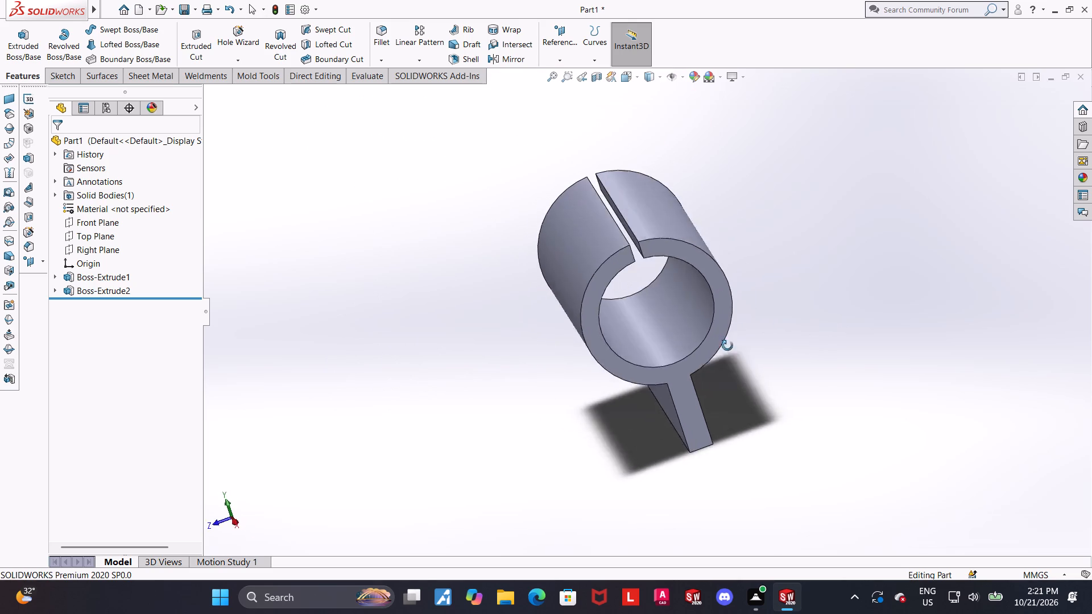
middle_click_drag(727, 346, 738, 263)
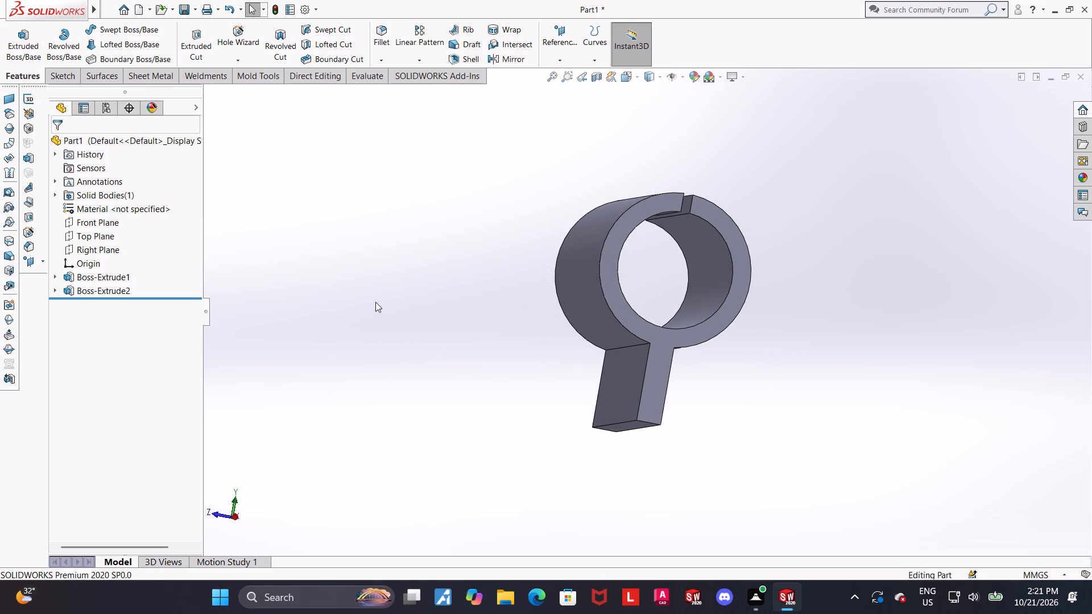
scroll(477, 338, "up", 1)
middle_click_drag(488, 342, 582, 439)
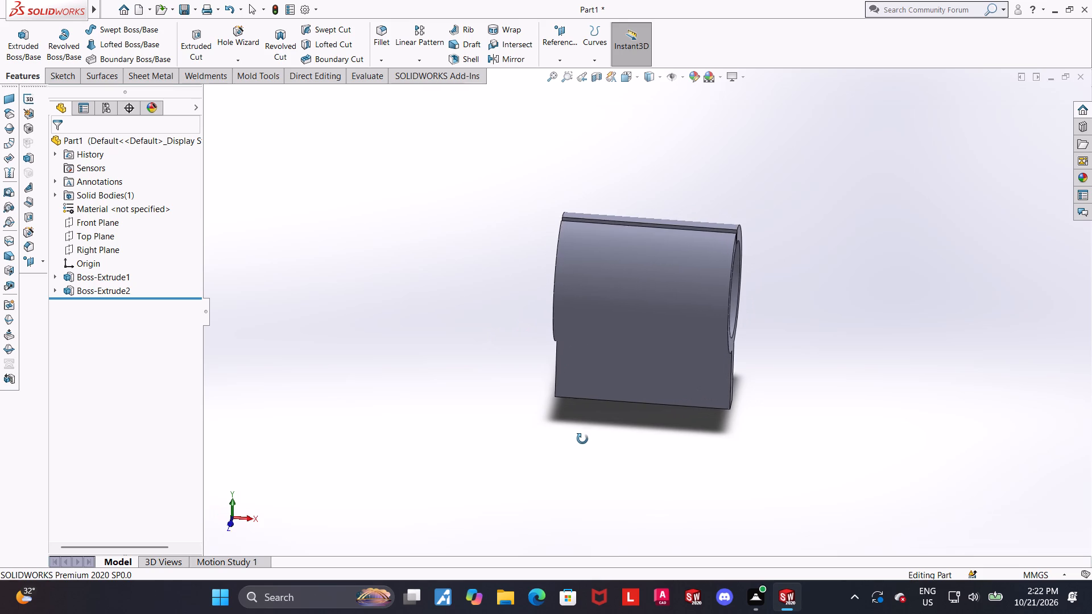
middle_click_drag(582, 439, 582, 433)
Start a new sketch on the bottom face of the leg.
left_click(94, 238)
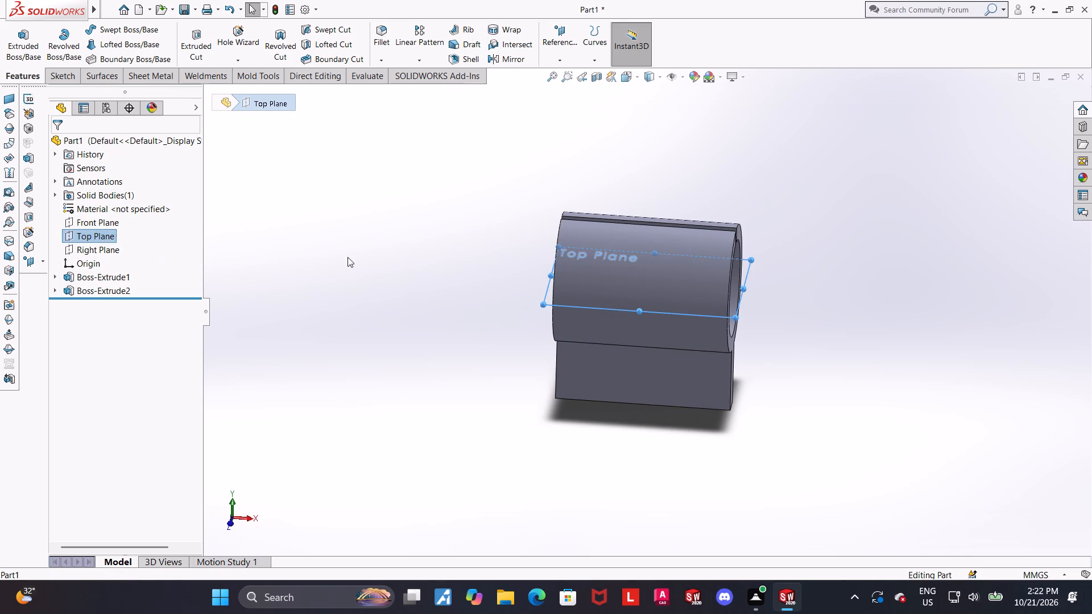
middle_click_drag(444, 283, 458, 332)
scroll(477, 338, "up", 1)
middle_click_drag(477, 338, 465, 184)
scroll(465, 184, "down", 1)
scroll(743, 396, "up", 2)
scroll(815, 438, "down", 3)
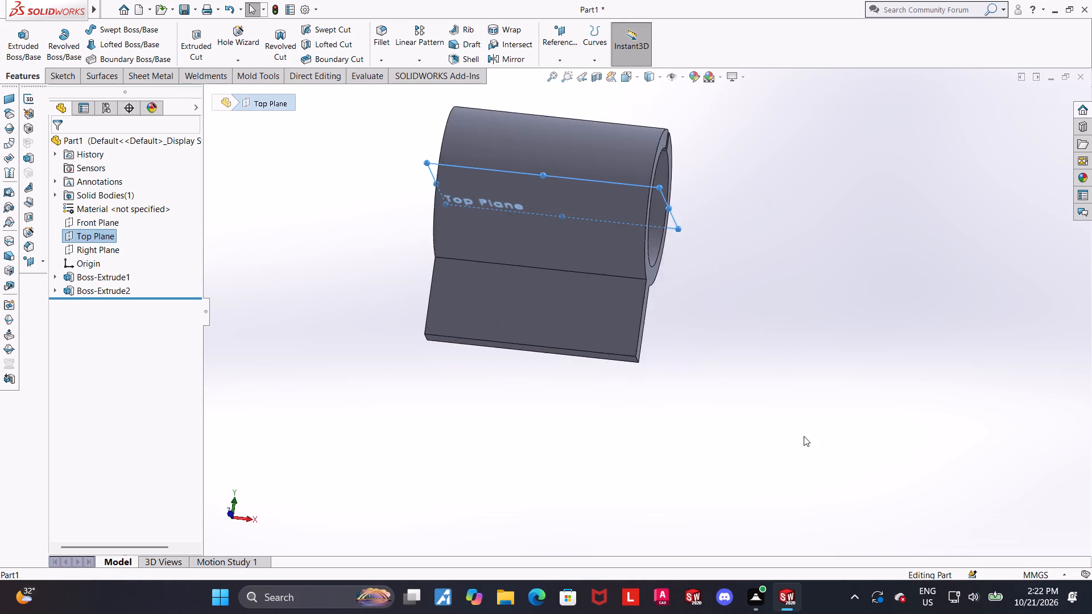
middle_click_drag(717, 406, 737, 325)
left_click(773, 352)
left_click(642, 332)
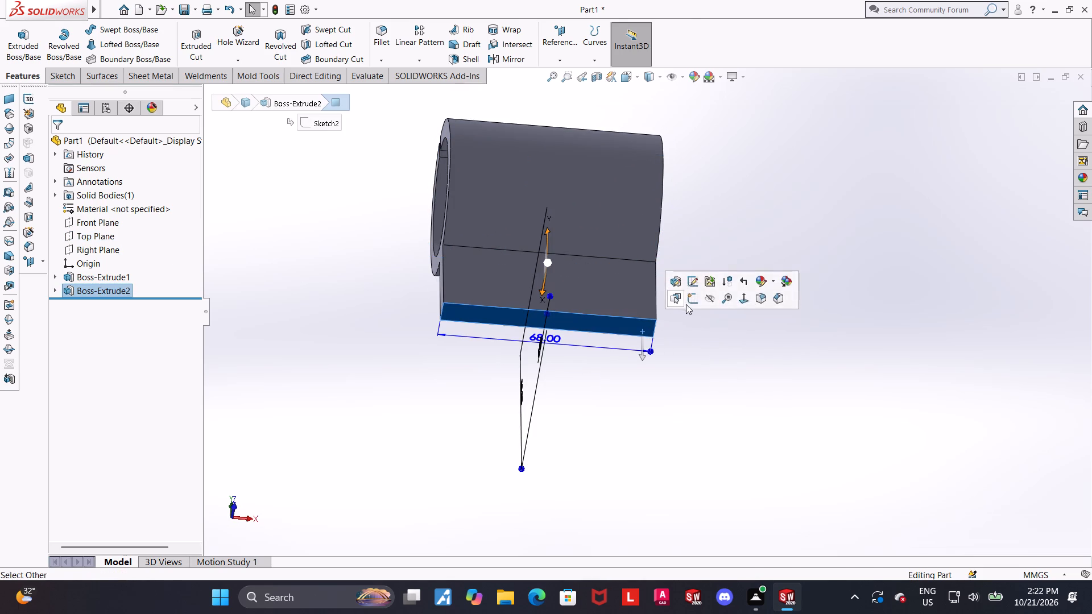
left_click(690, 301)
Sketch a center rectangle about 94 by 77 mm, centred on the origin and enclosing the ring's outline.
left_click(80, 308)
left_click(109, 291)
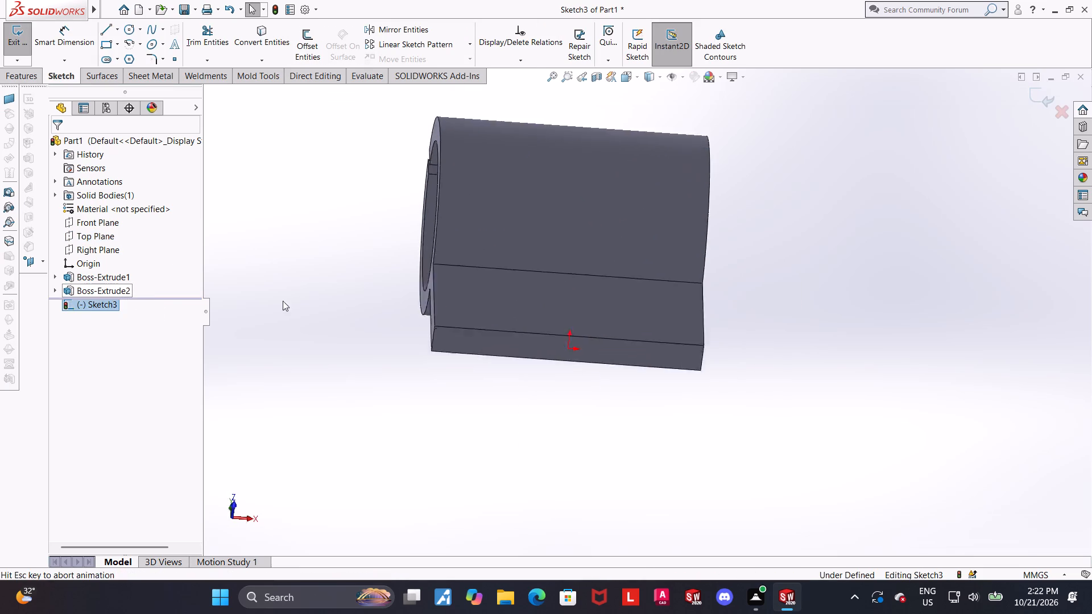
scroll(529, 346, "up", 6)
scroll(751, 355, "up", 4)
middle_click_drag(787, 345, 770, 375)
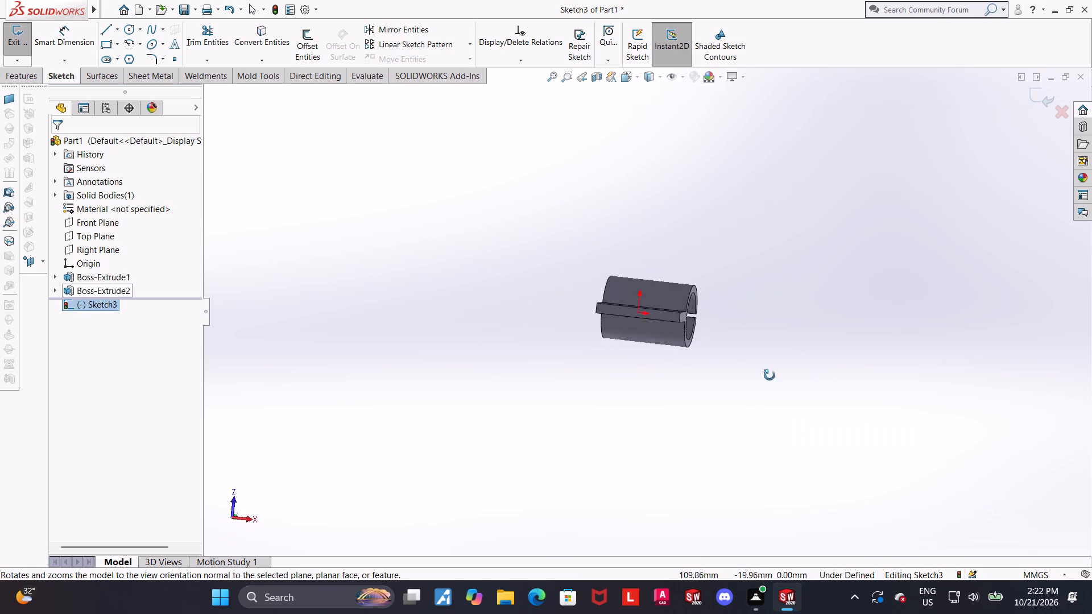
middle_click_drag(770, 375, 773, 462)
middle_click_drag(735, 278, 746, 479)
left_click(622, 80)
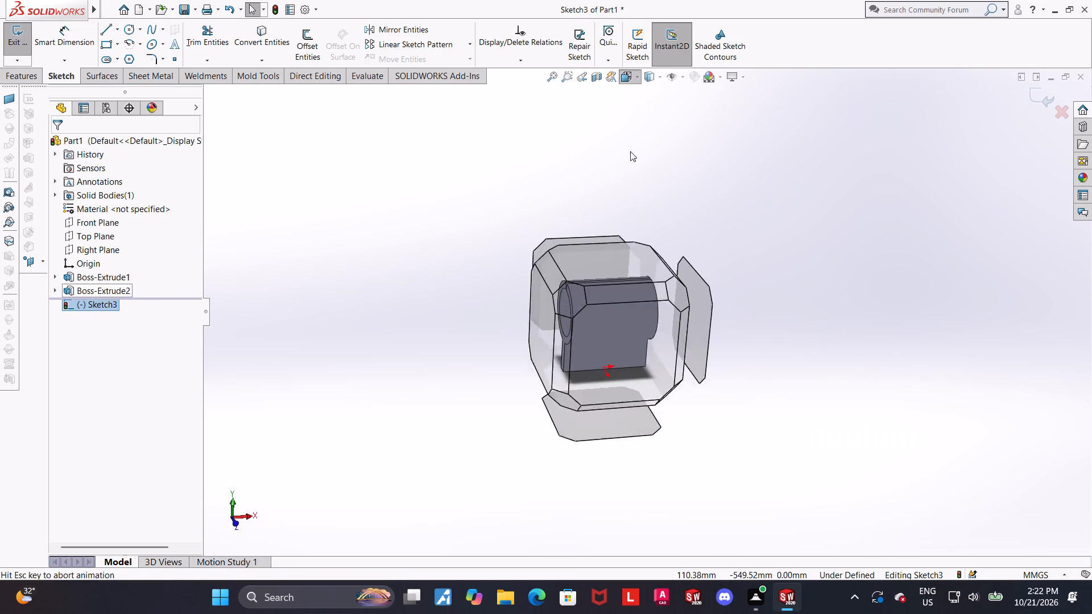
left_click(540, 289)
scroll(753, 303, "up", 4)
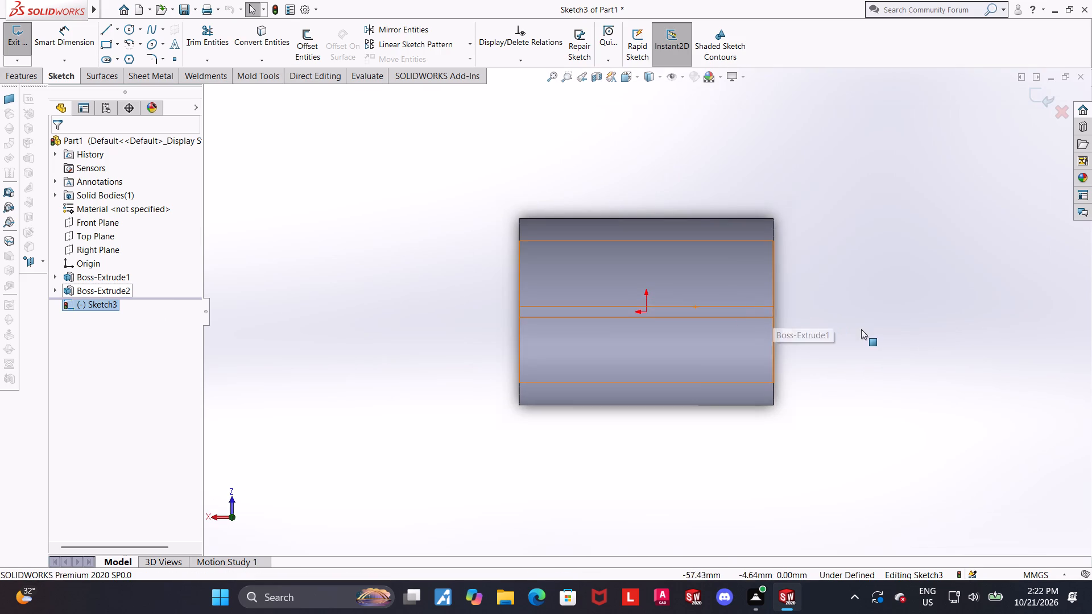
left_click(119, 45)
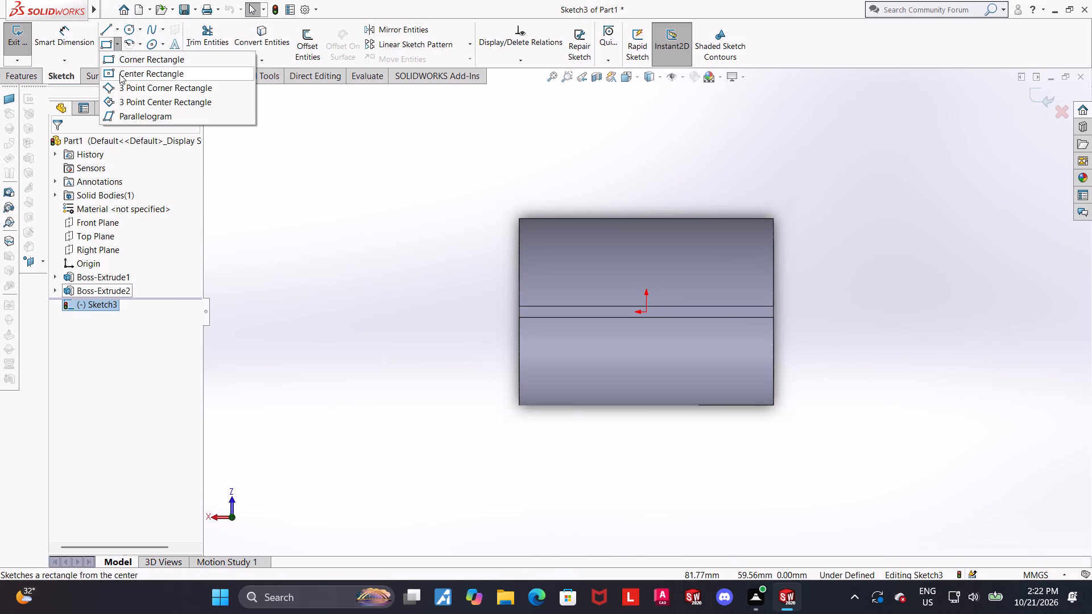
left_click(119, 74)
left_click(648, 312)
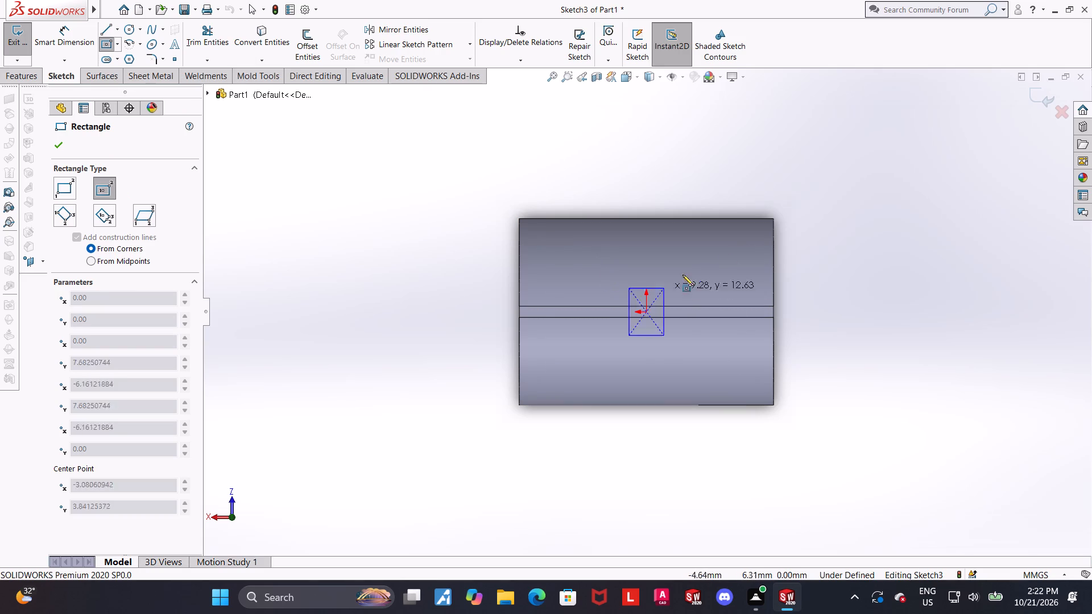
left_click(823, 169)
key("Escape")
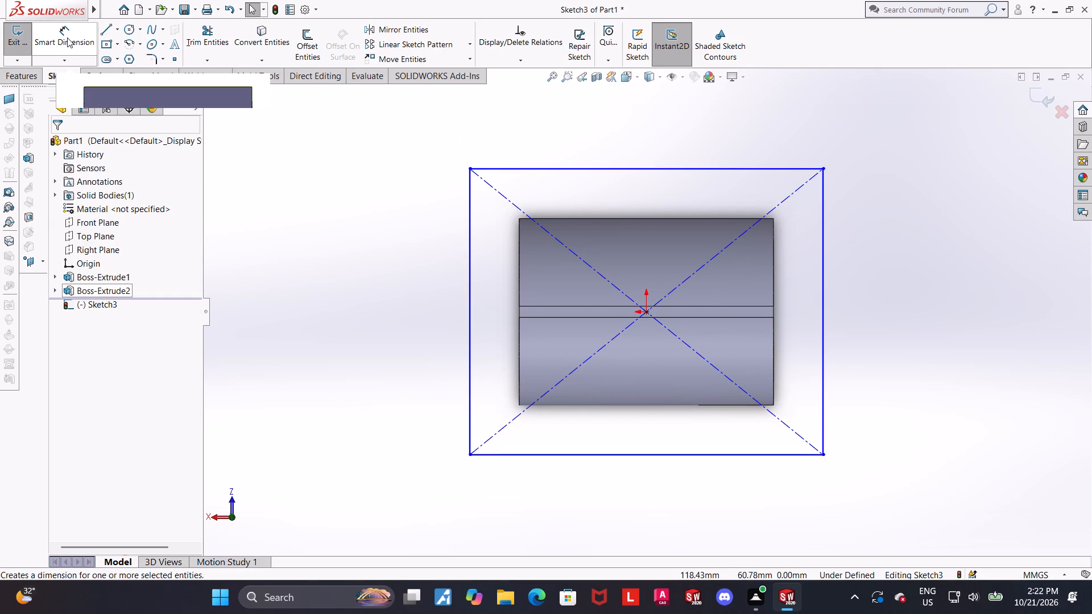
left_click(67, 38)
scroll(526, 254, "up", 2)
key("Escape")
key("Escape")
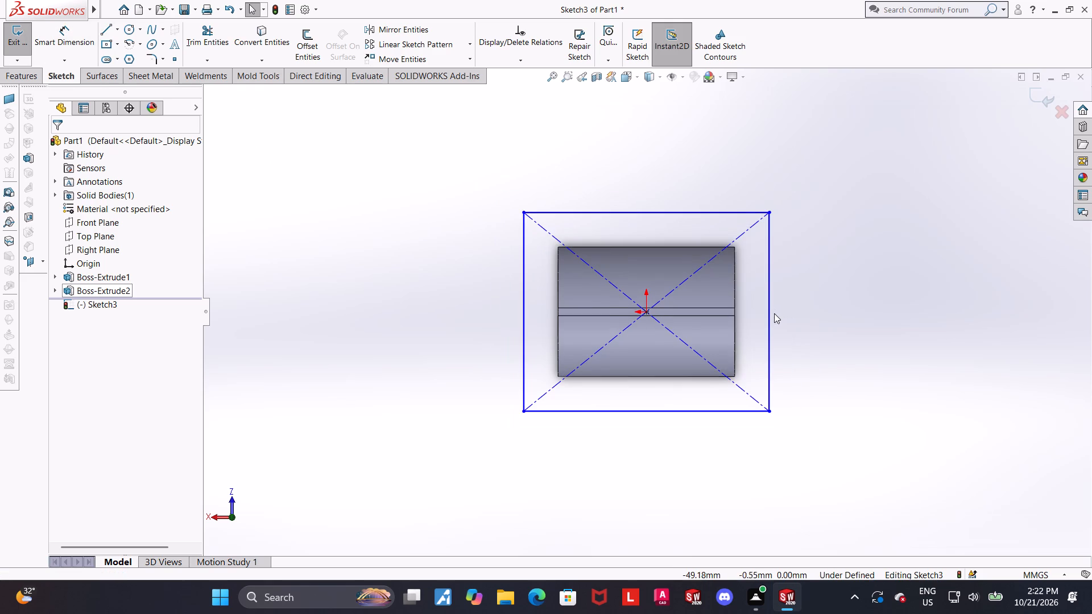
Round all four corners of the rectangle with 8 mm sketch fillets.
scroll(777, 311, "down", 1)
left_click(154, 60)
scroll(841, 280, "up", 1)
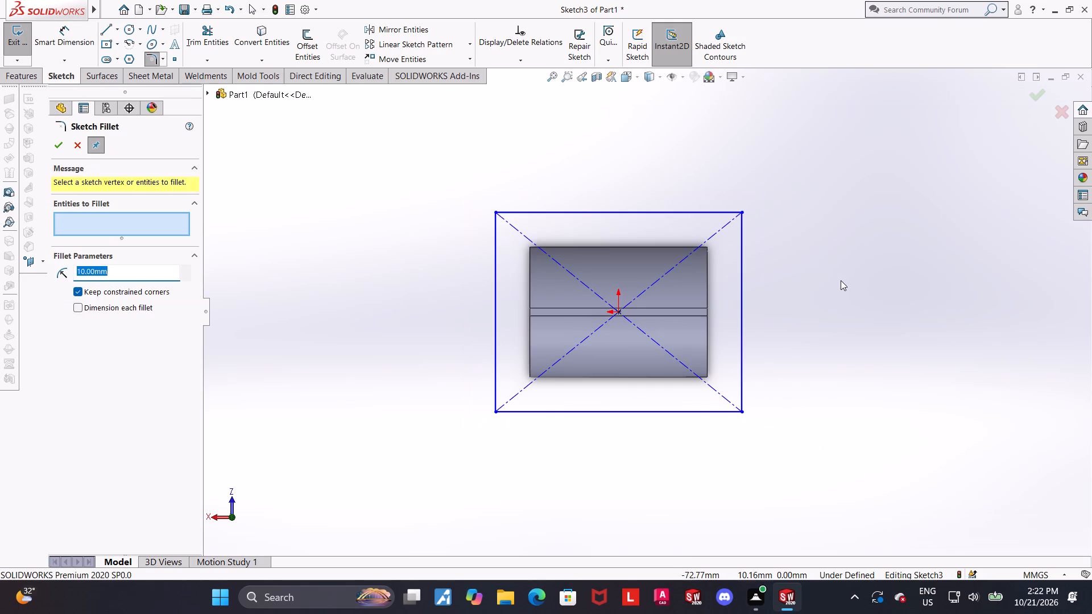
scroll(824, 282, "down", 1)
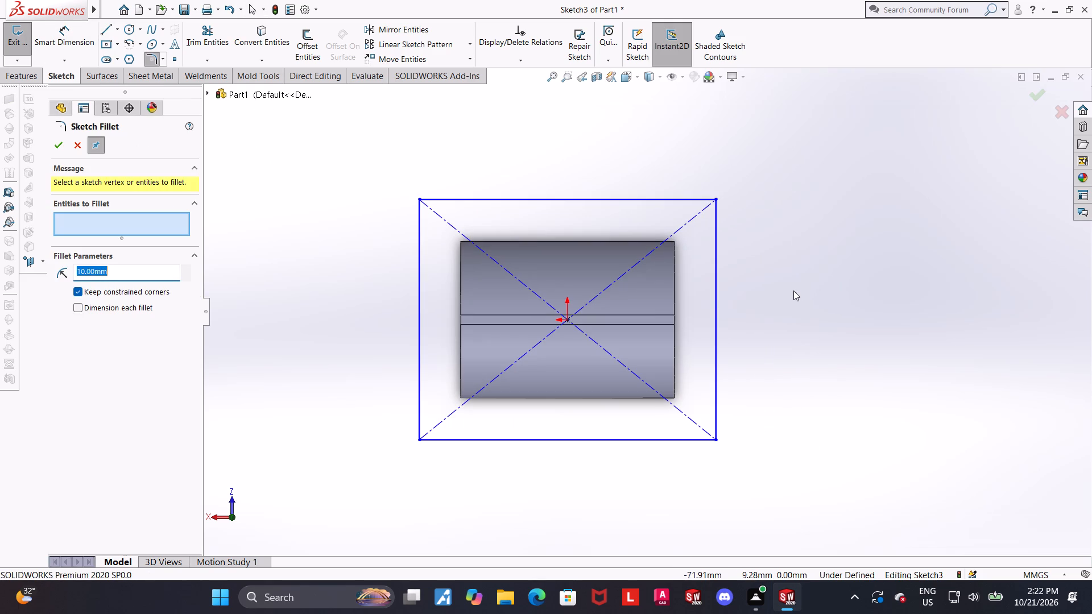
scroll(792, 272, "up", 1)
scroll(791, 272, "down", 1)
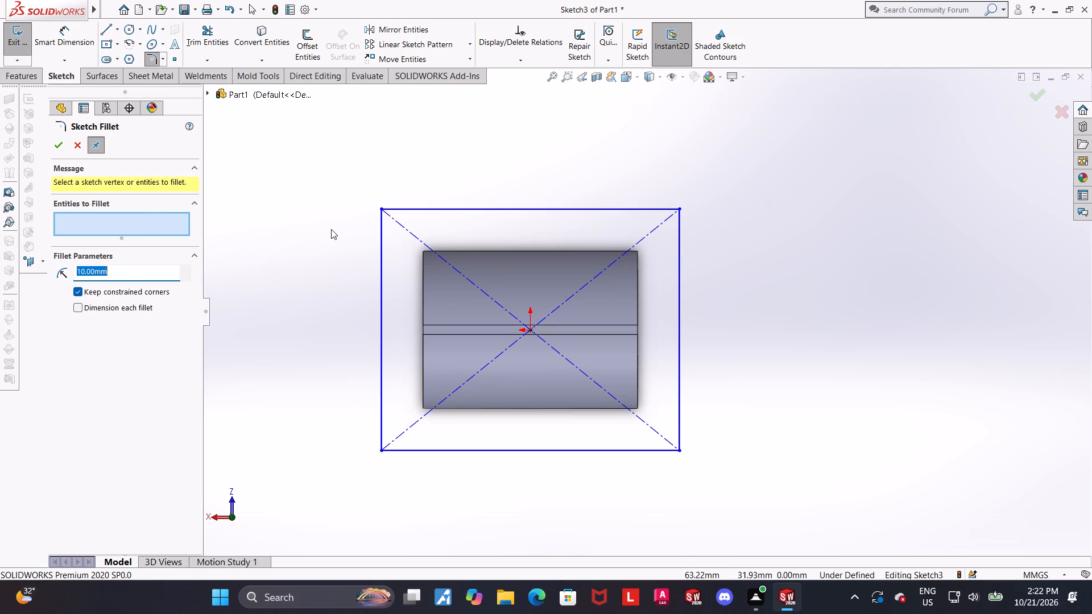
key("8")
key("Return")
scroll(697, 280, "up", 1)
scroll(698, 273, "down", 1)
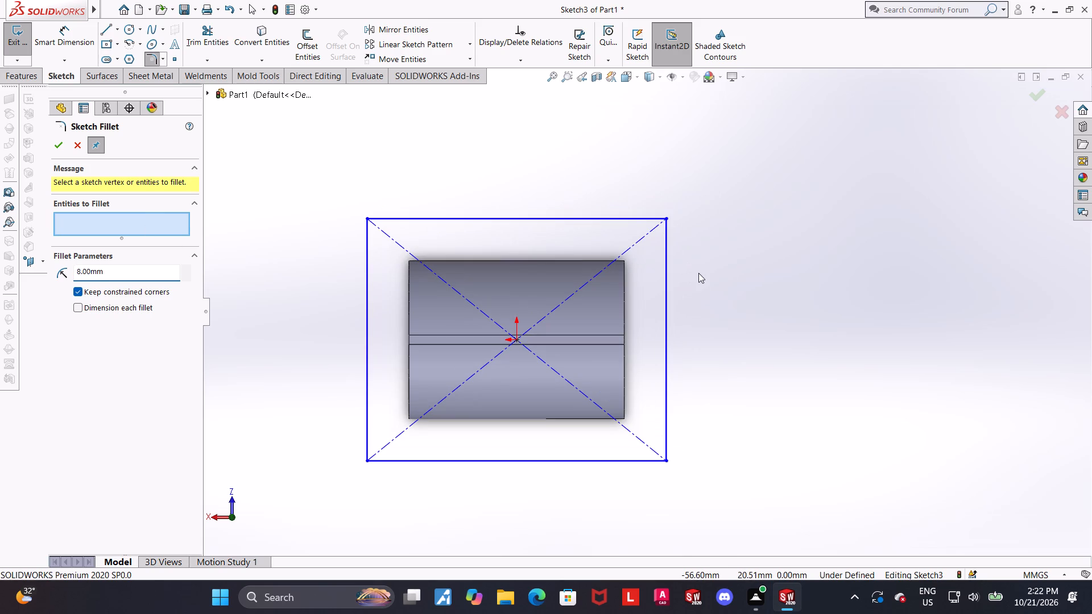
scroll(698, 273, "down", 1)
scroll(634, 278, "up", 1)
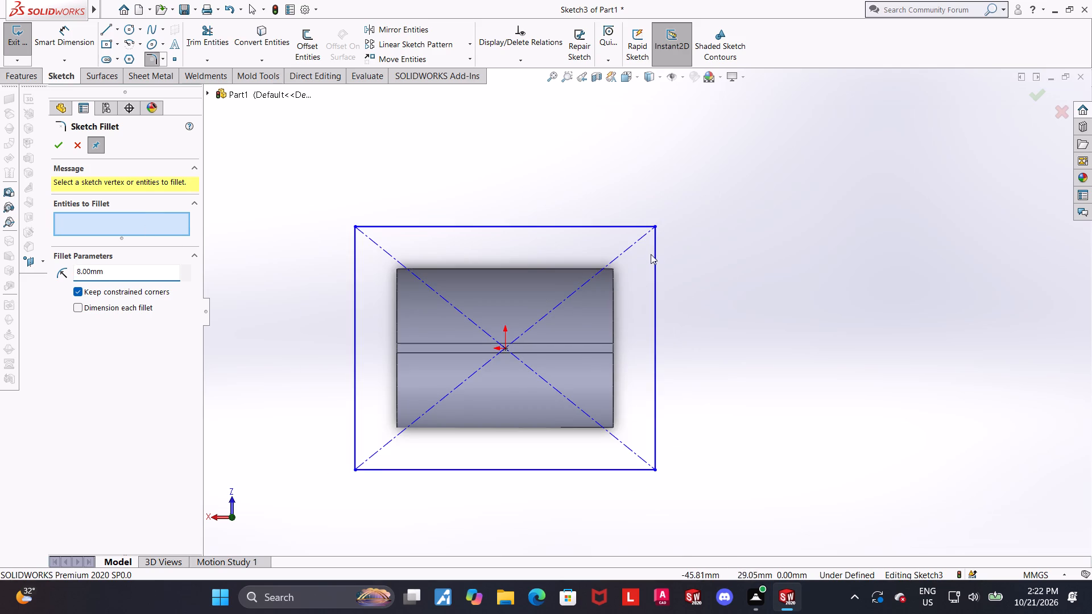
scroll(685, 284, "up", 1)
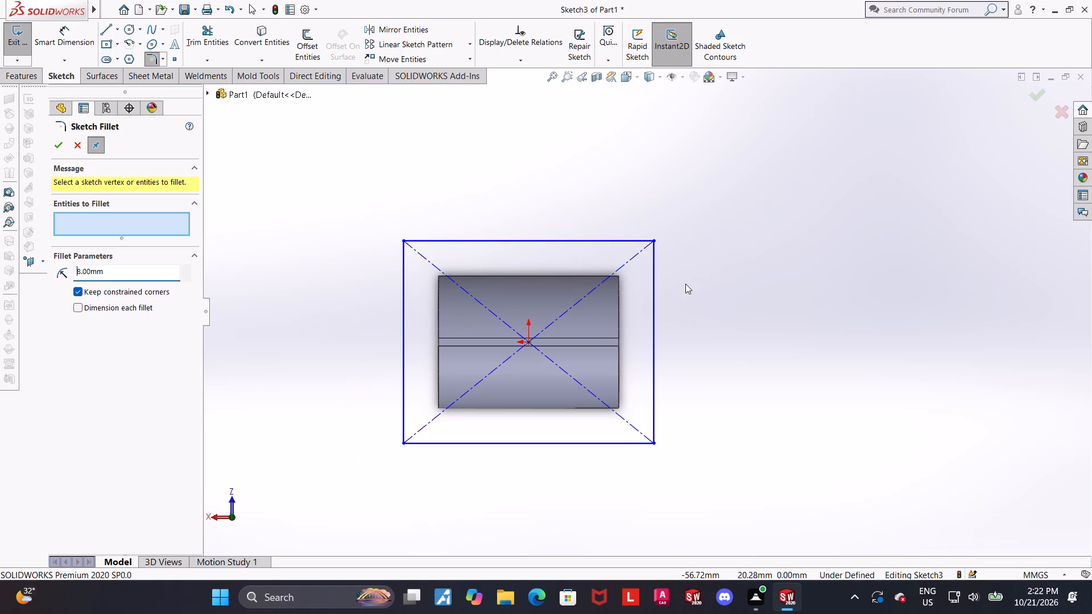
scroll(685, 284, "up", 1)
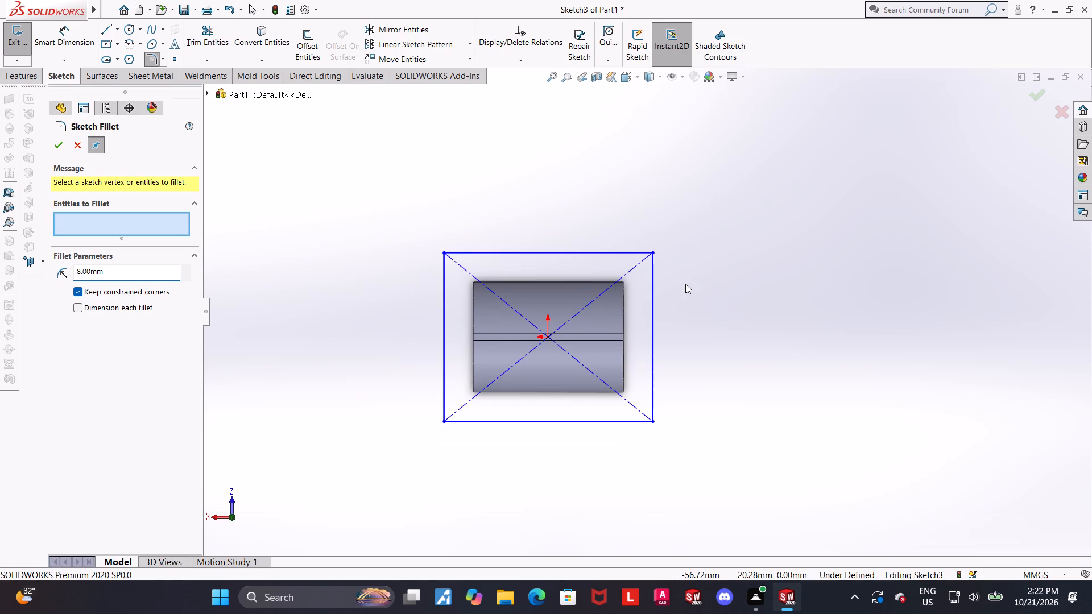
scroll(685, 284, "down", 1)
scroll(685, 284, "up", 1)
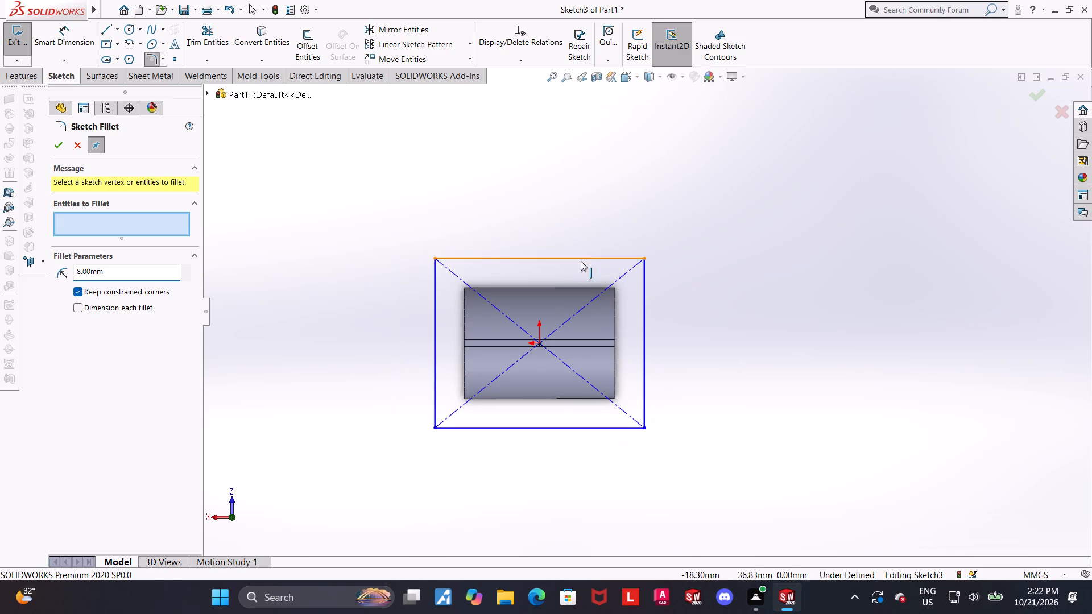
left_click(645, 259)
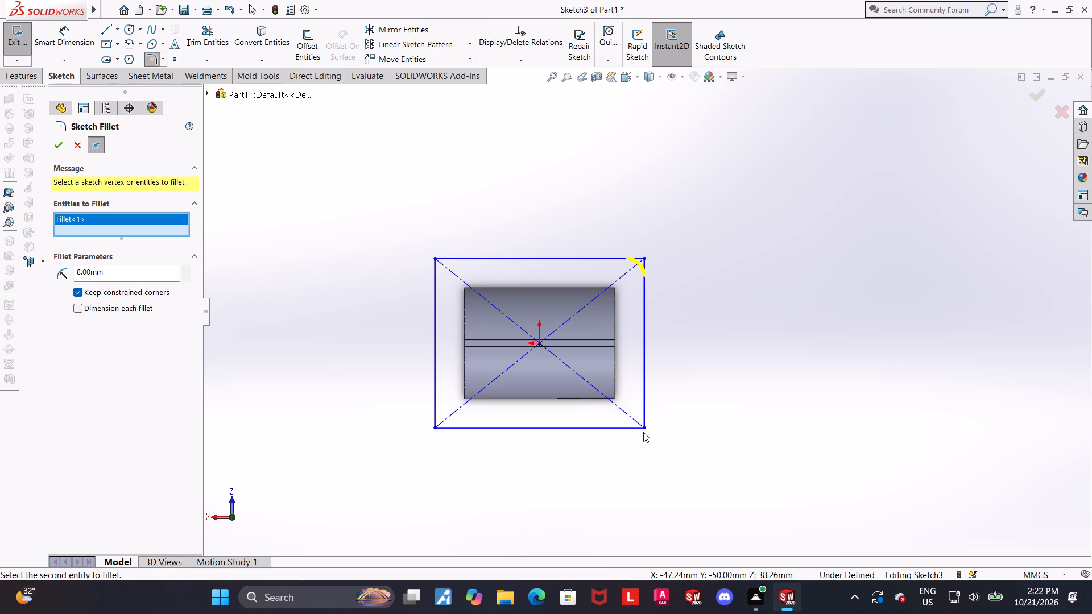
left_click(643, 426)
left_click(431, 429)
left_click(435, 426)
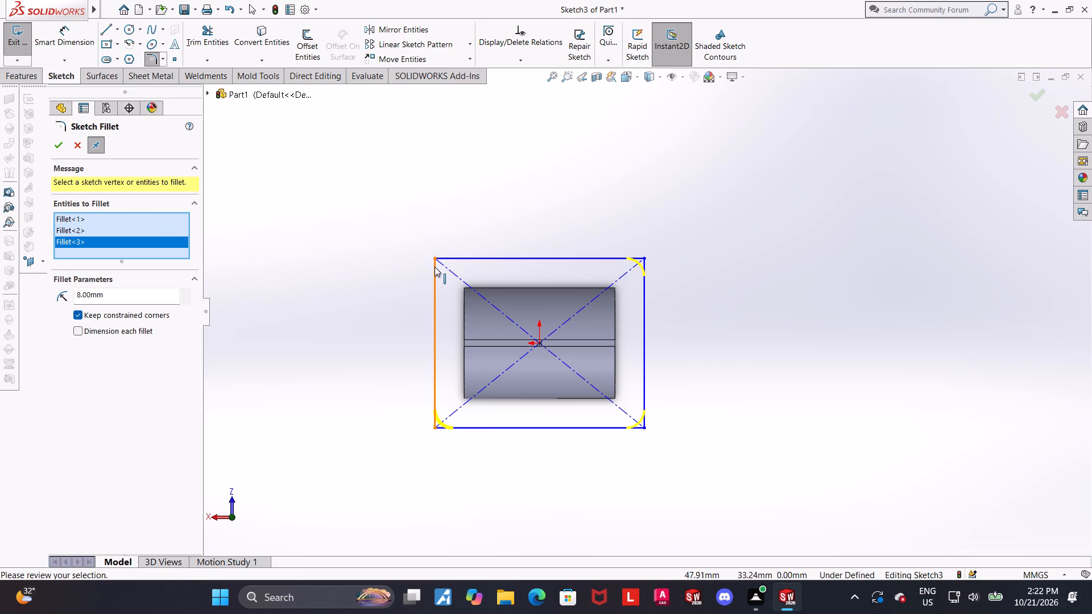
left_click(436, 262)
scroll(651, 306, "up", 1)
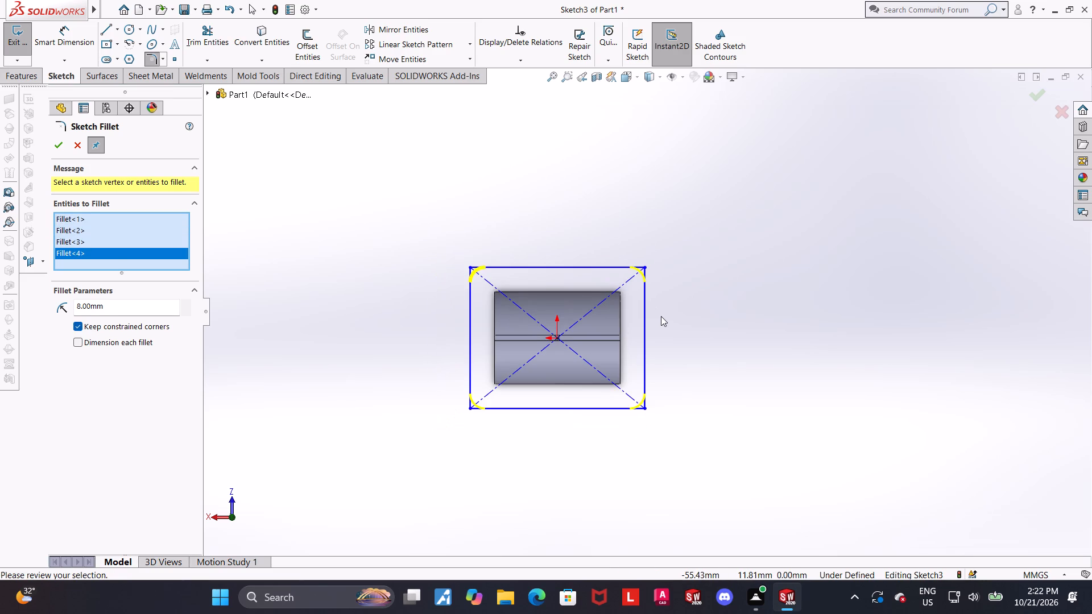
scroll(660, 316, "down", 1)
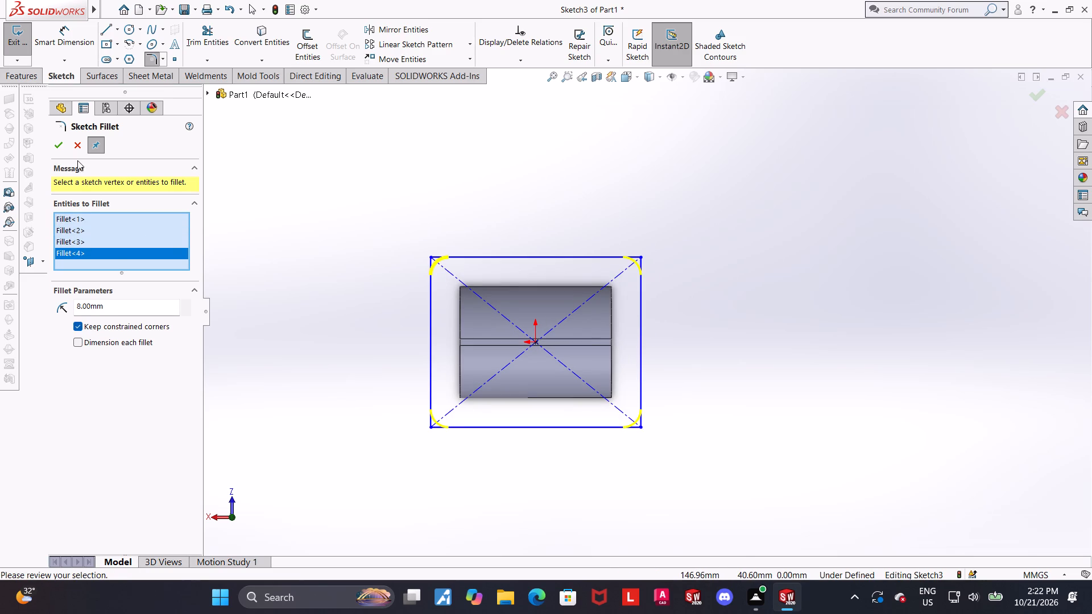
left_click(65, 149)
left_click(872, 318)
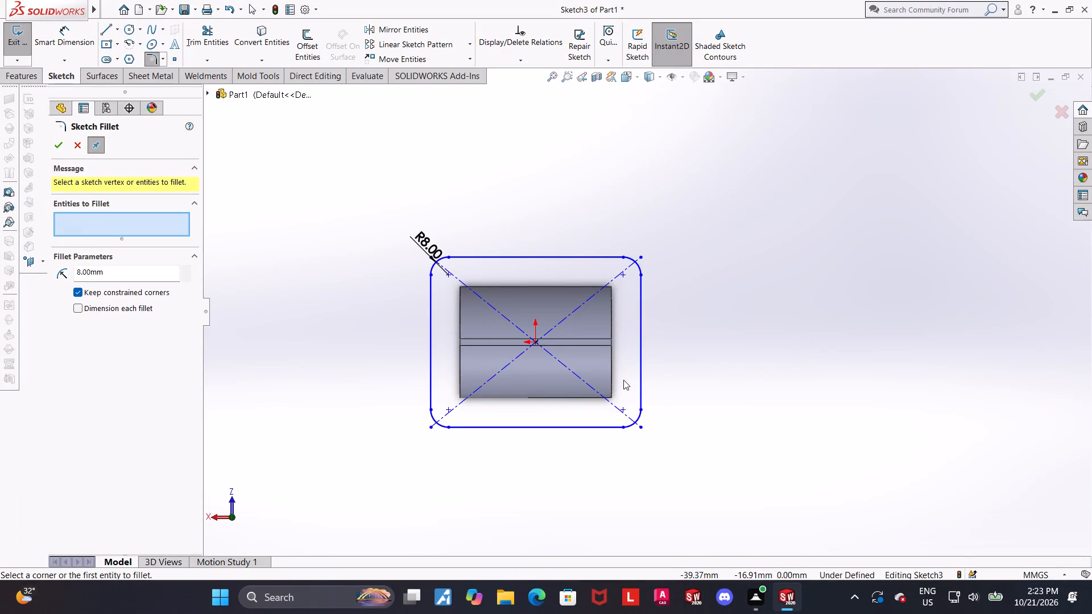
Dimension the spacing between the two fillet centres along the rectangle's short side as 54 mm.
middle_click_drag(624, 379, 626, 275)
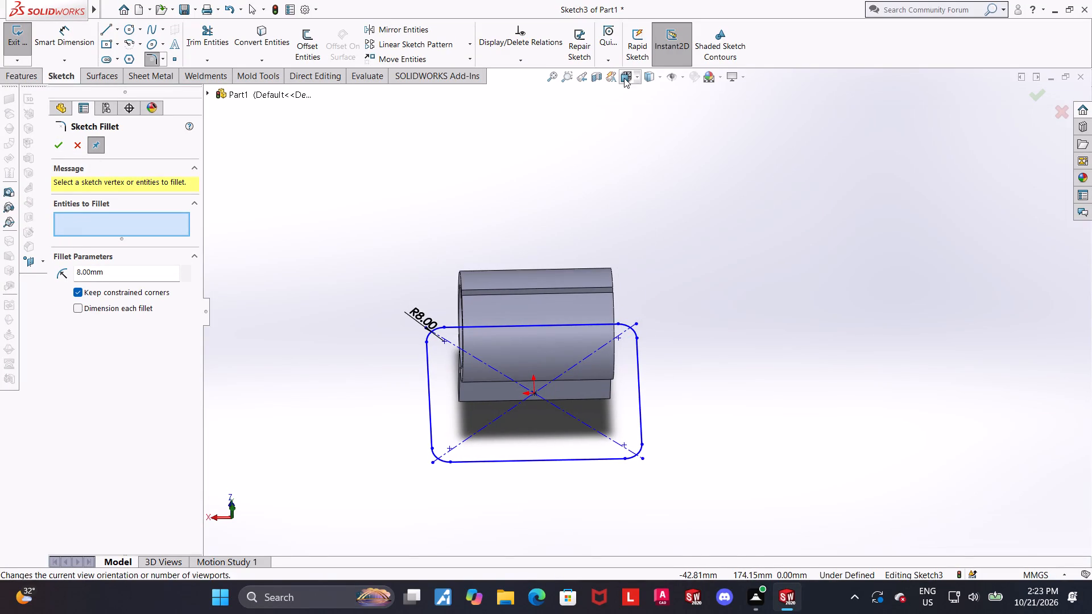
left_click(624, 78)
left_click(552, 293)
left_click(55, 145)
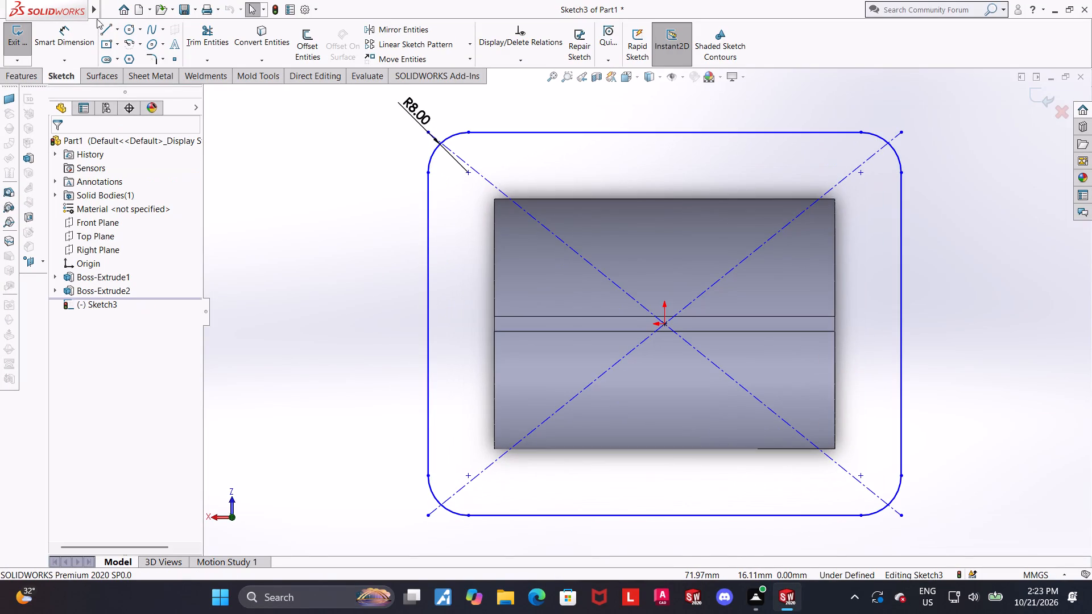
left_click(80, 23)
scroll(640, 261, "up", 4)
scroll(751, 279, "down", 1)
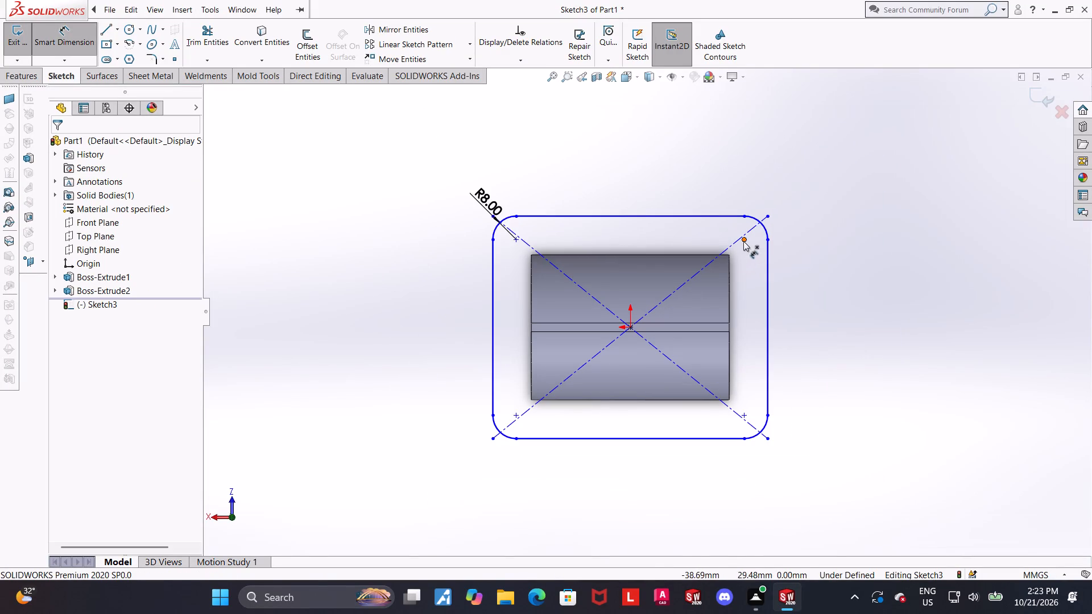
left_click(743, 241)
left_click(746, 416)
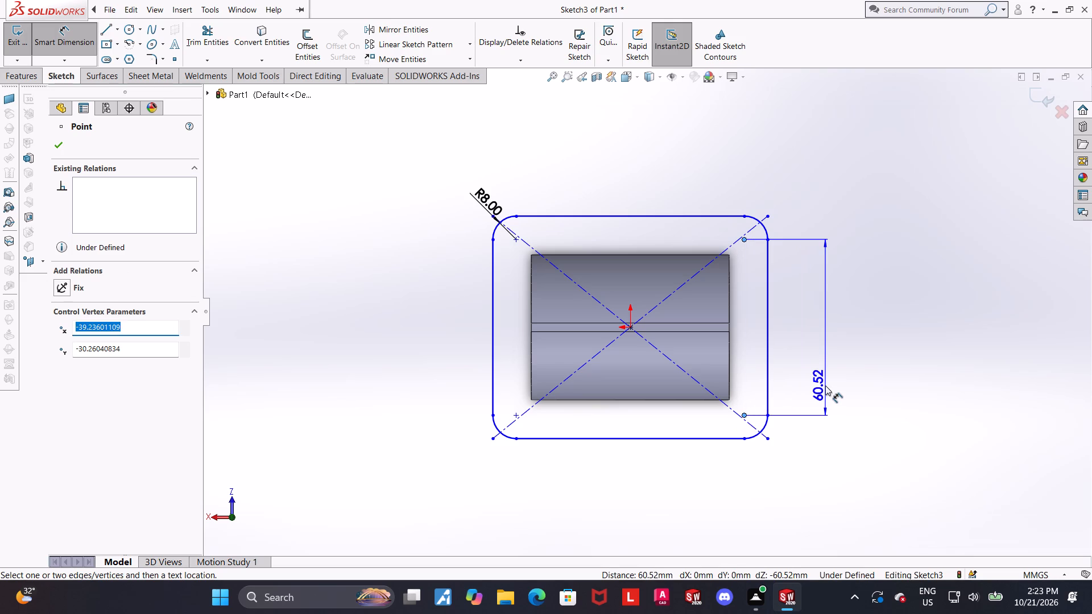
left_click(825, 385)
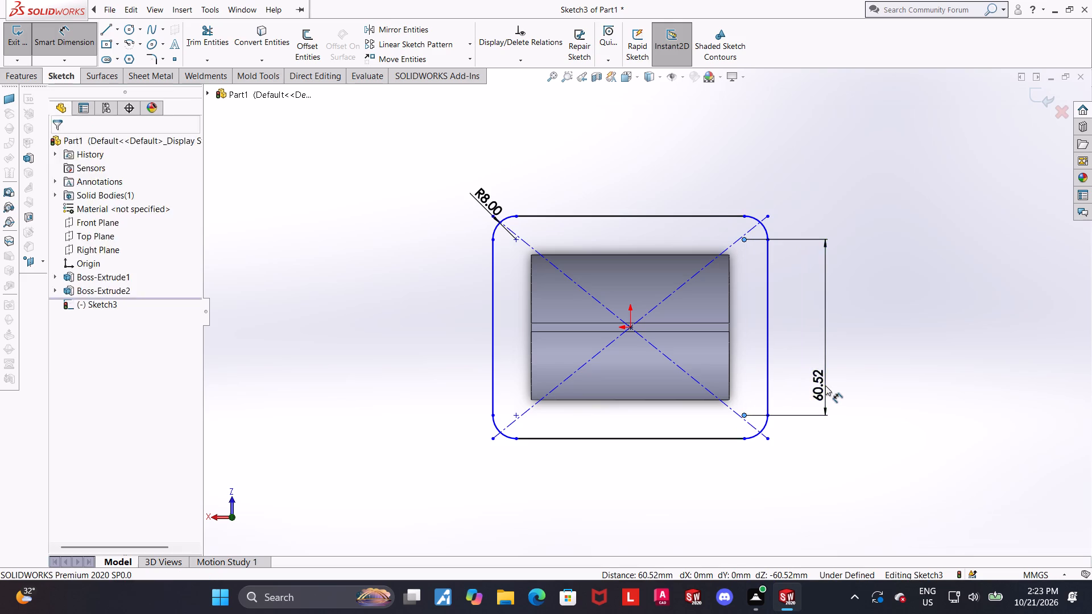
type("54")
key("Return")
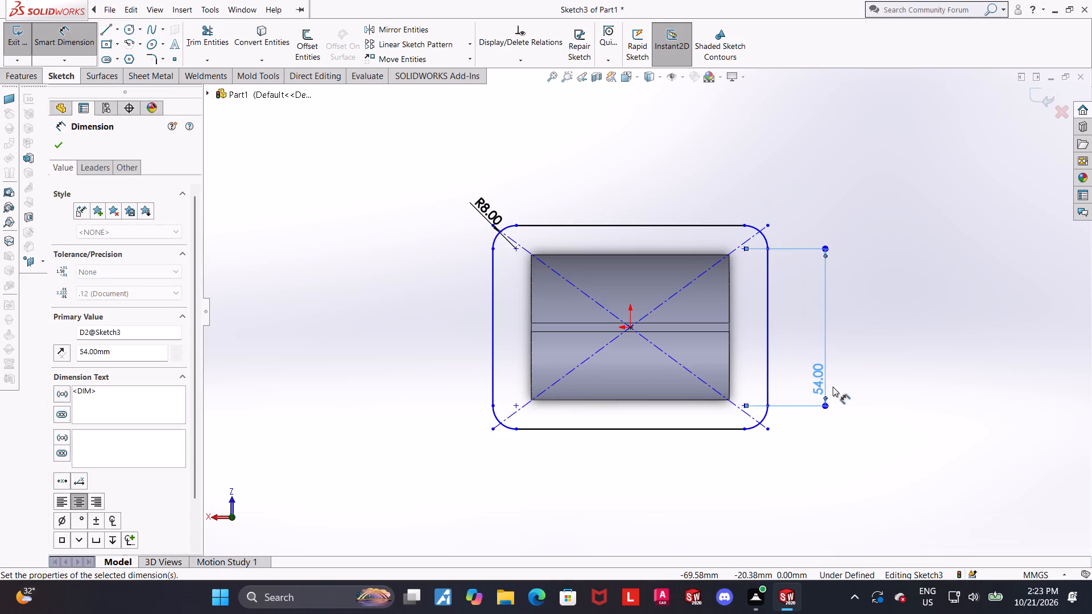
key("Escape")
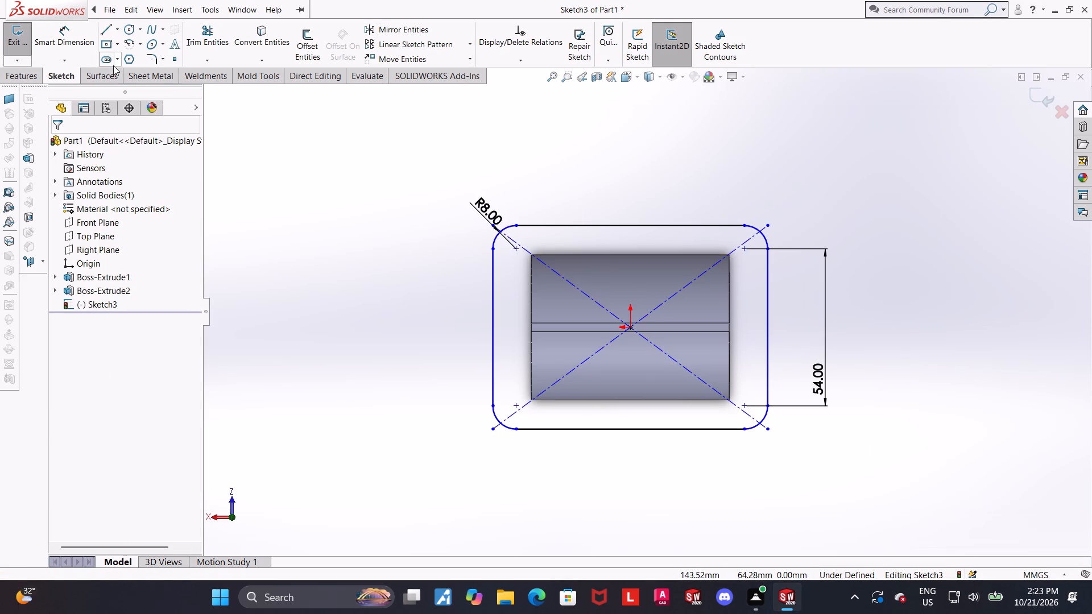
Dimension the spacing between the two fillet centres along the rectangle's long side as 94 mm.
left_click(32, 30)
scroll(490, 326, "up", 1)
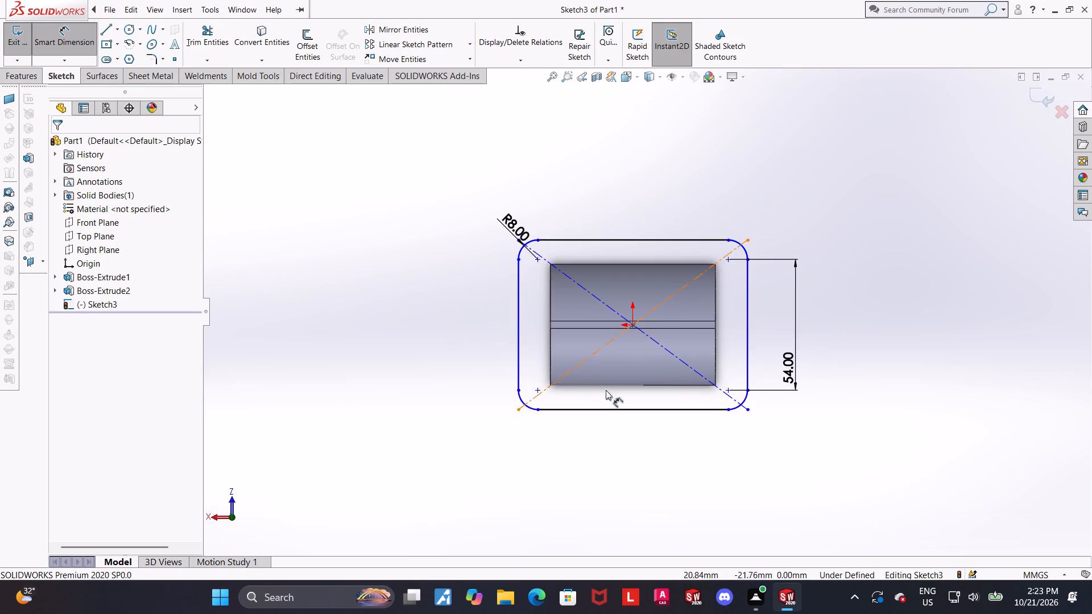
scroll(689, 428, "down", 1)
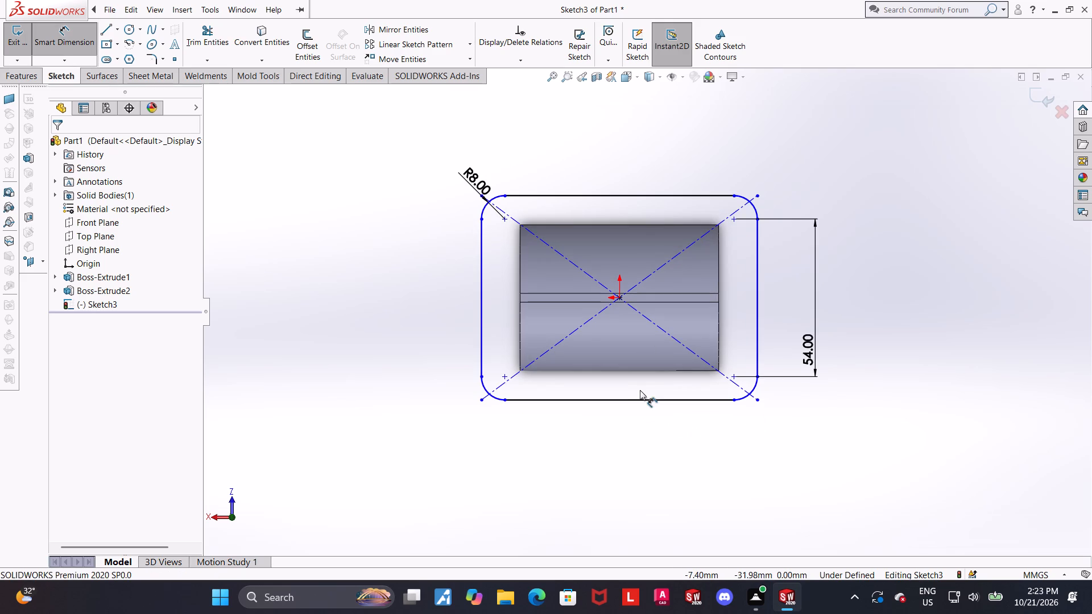
left_click(504, 376)
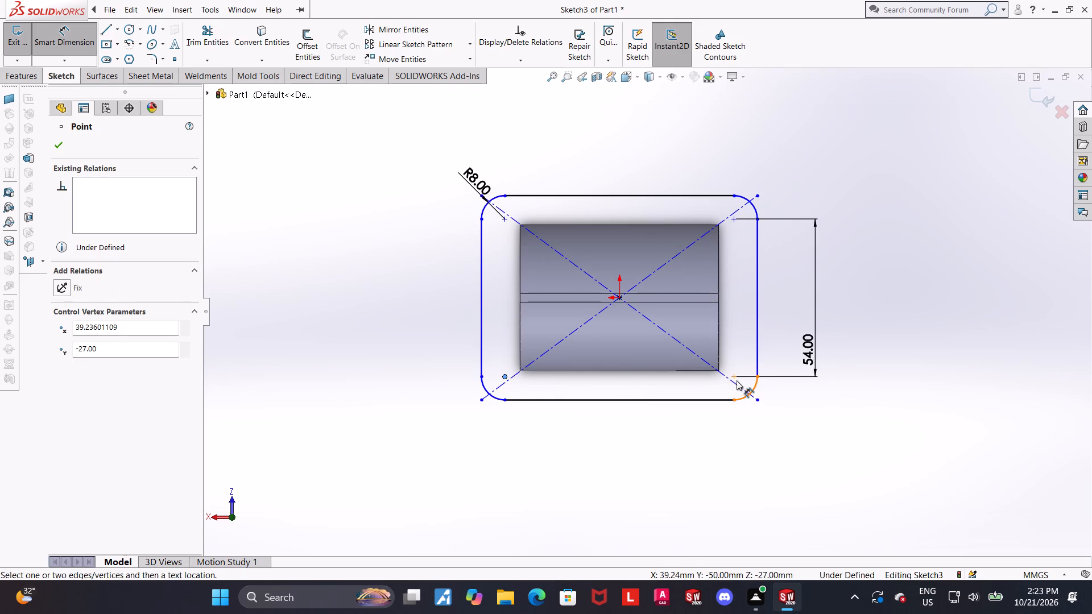
left_click(735, 377)
left_click(680, 463)
key("9")
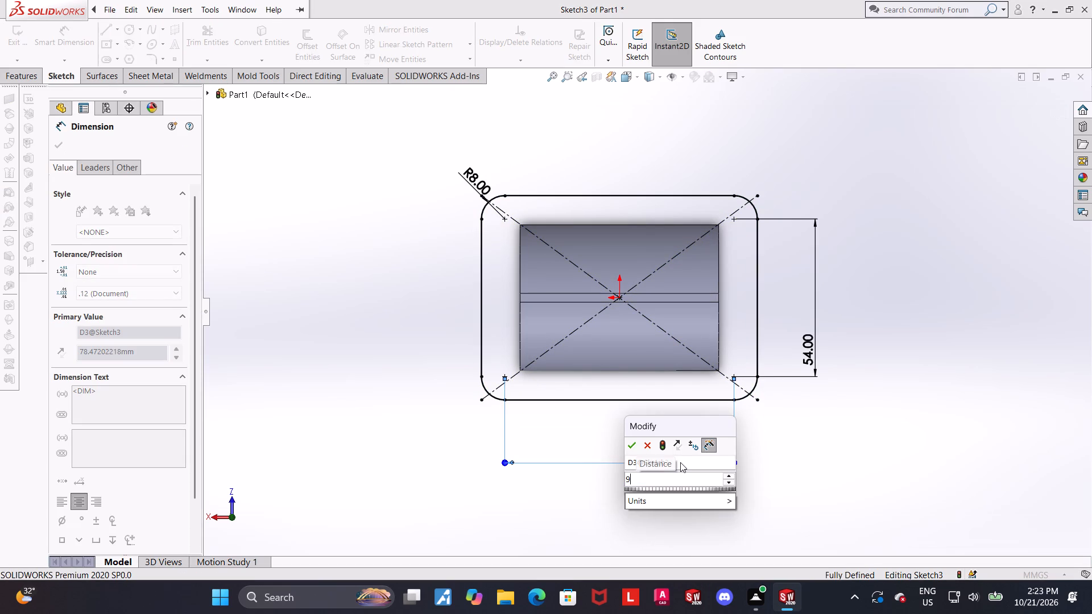
key("4")
key("Return")
left_click(948, 462)
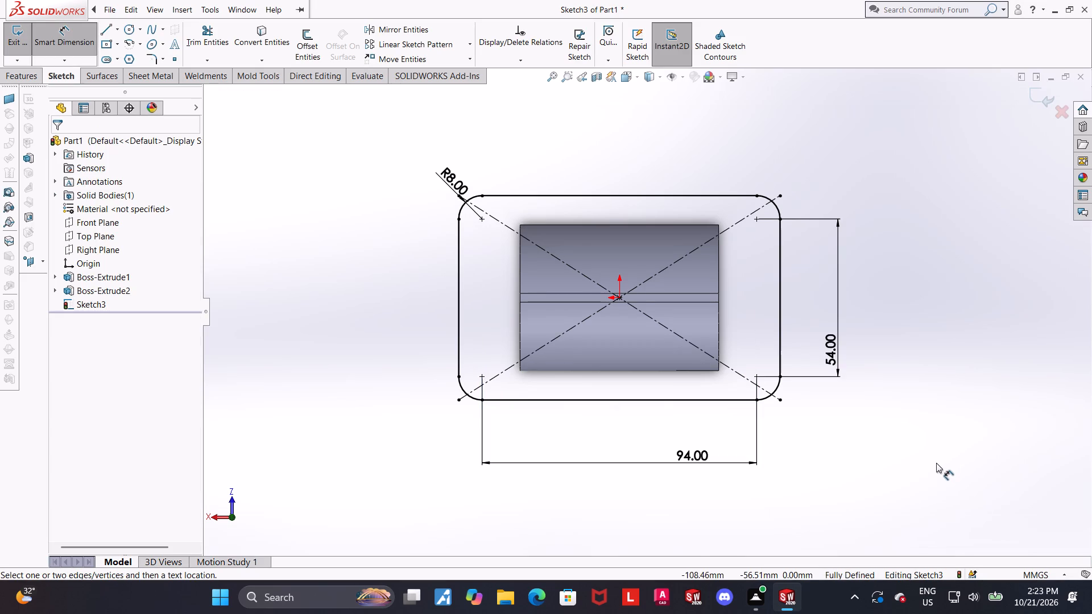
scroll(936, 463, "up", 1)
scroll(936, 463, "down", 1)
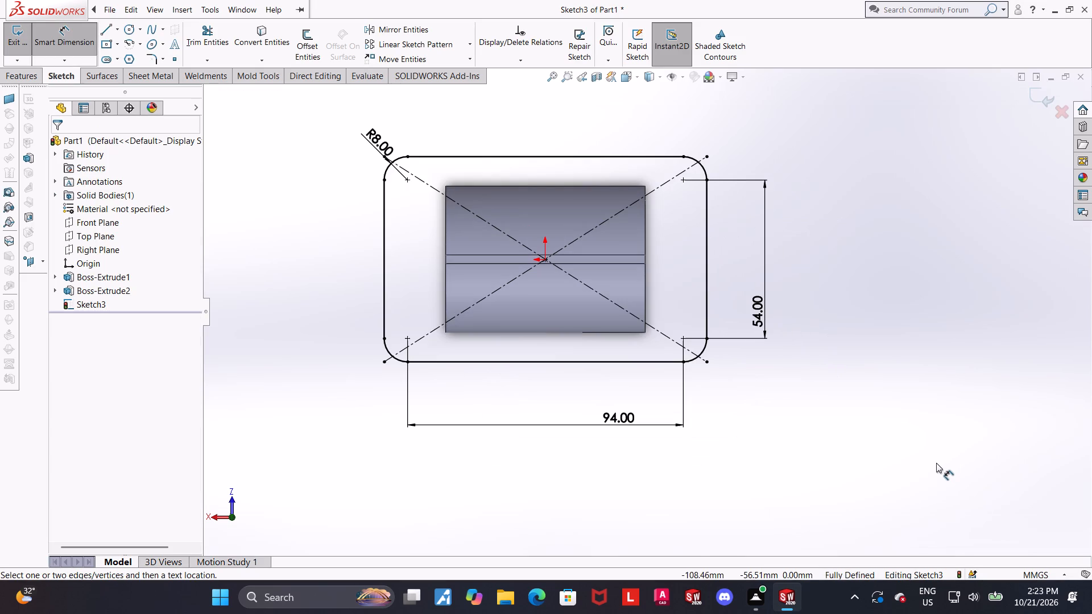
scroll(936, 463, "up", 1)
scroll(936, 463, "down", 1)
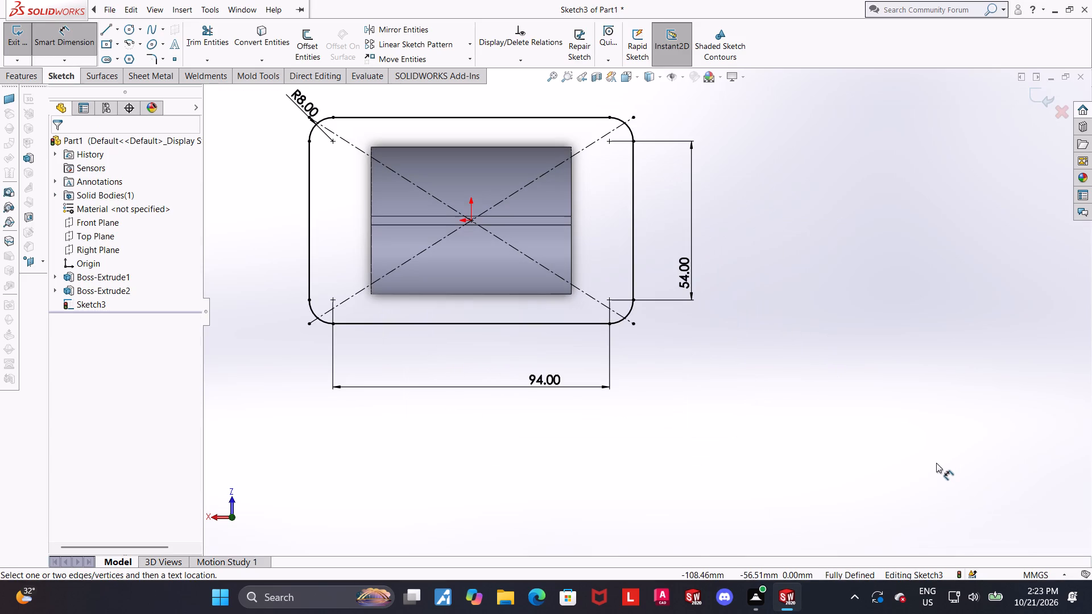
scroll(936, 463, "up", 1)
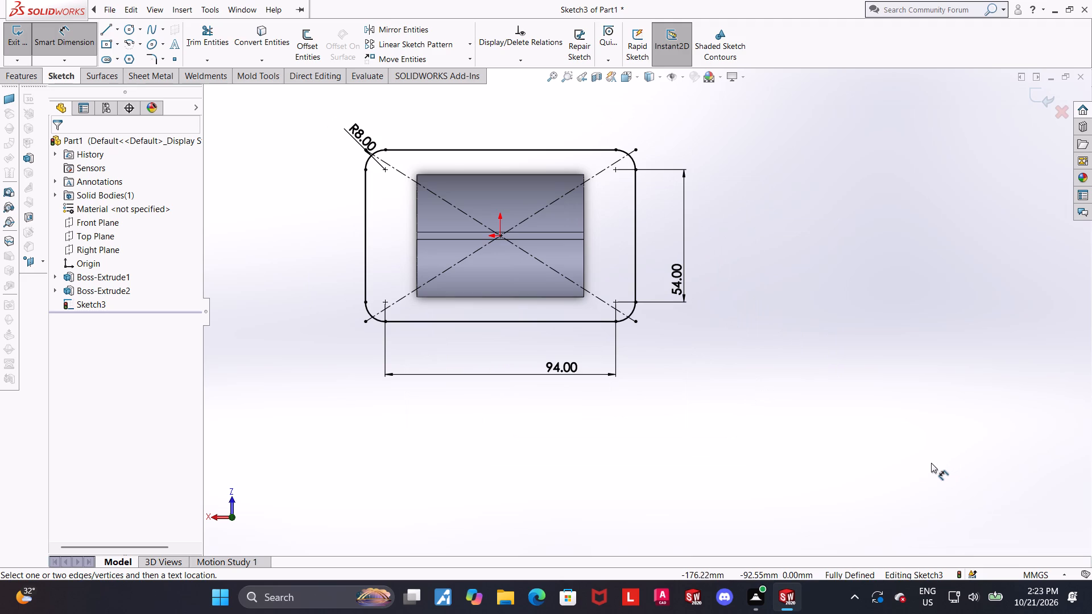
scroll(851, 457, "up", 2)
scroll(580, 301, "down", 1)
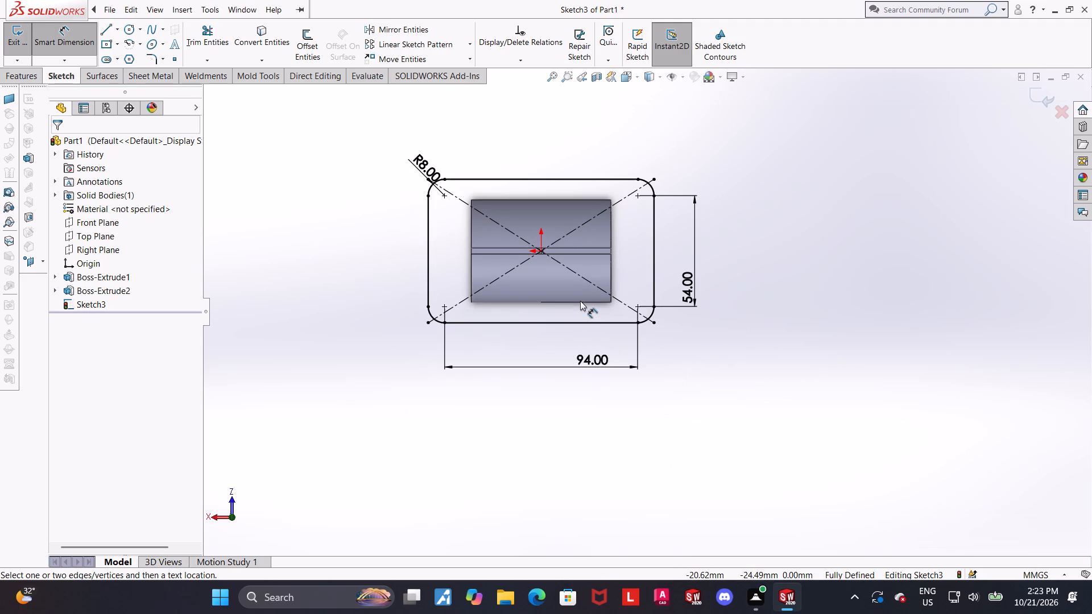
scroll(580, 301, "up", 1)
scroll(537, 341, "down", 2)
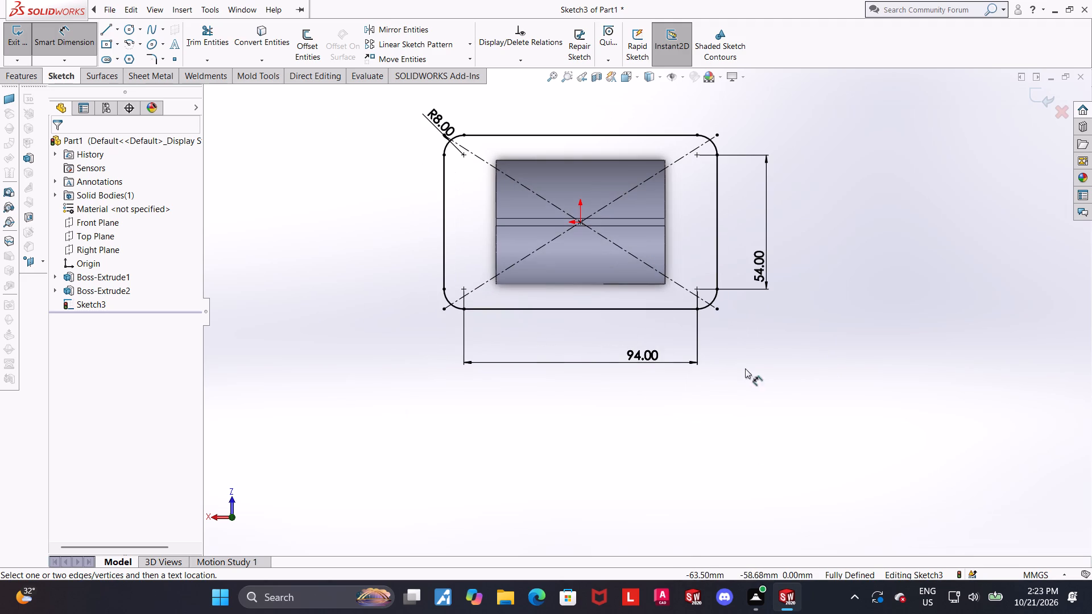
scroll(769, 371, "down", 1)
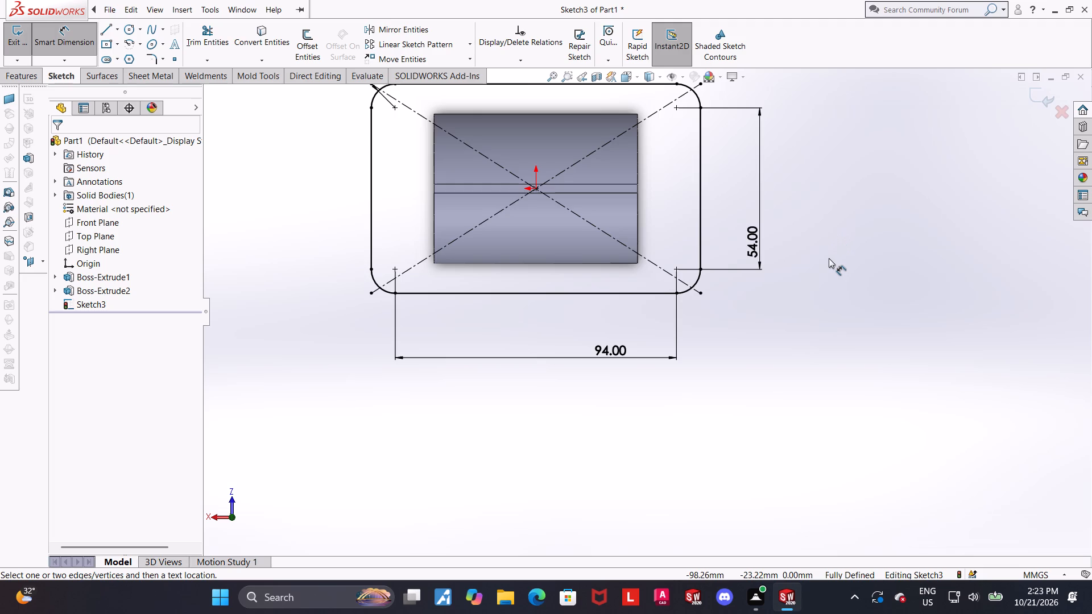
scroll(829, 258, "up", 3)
Exit the sketch and extrude the rounded rectangle 10 mm blind, away from the ring and merged with the body.
left_click(1039, 101)
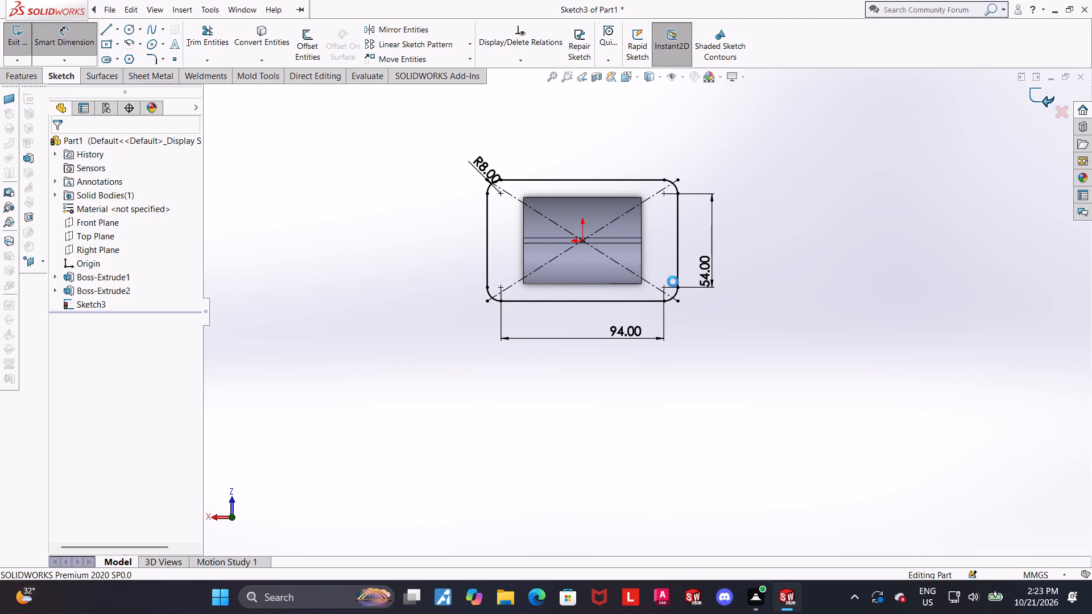
middle_click_drag(664, 277, 657, 97)
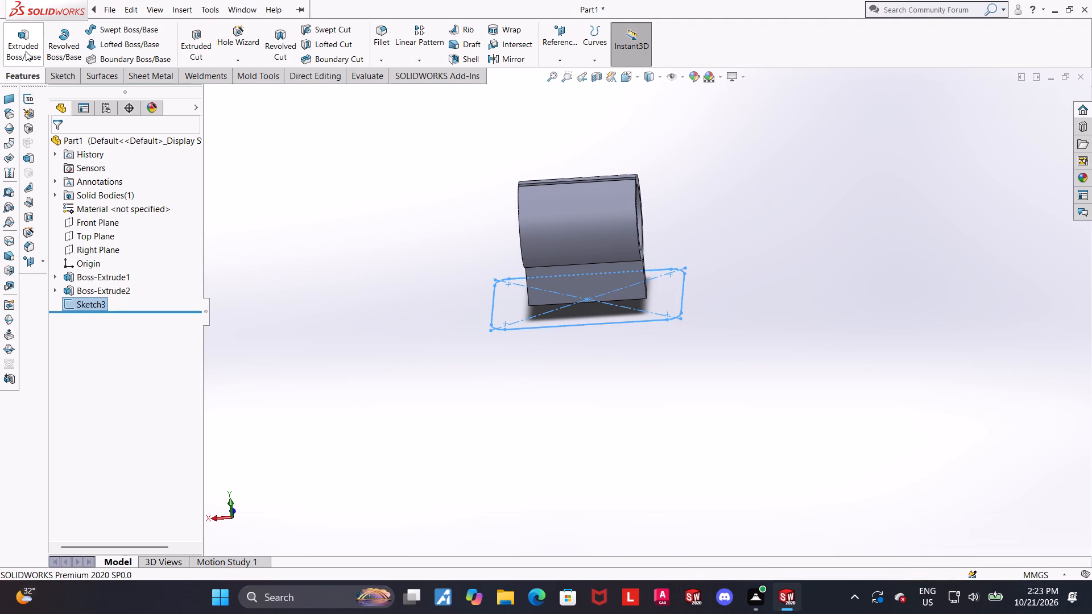
left_click(11, 39)
scroll(379, 360, "up", 1)
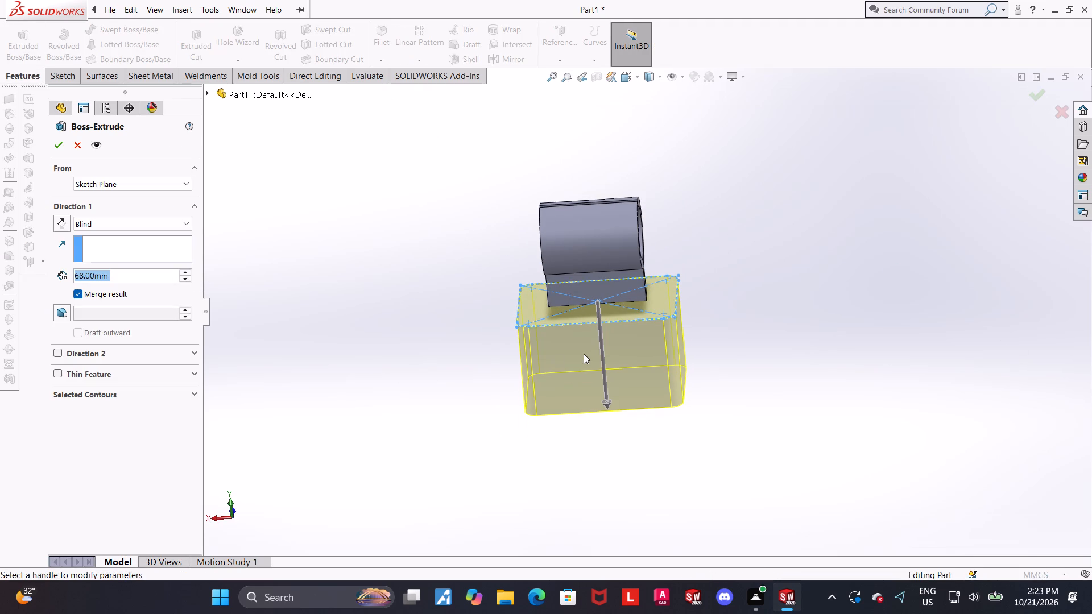
scroll(584, 354, "down", 1)
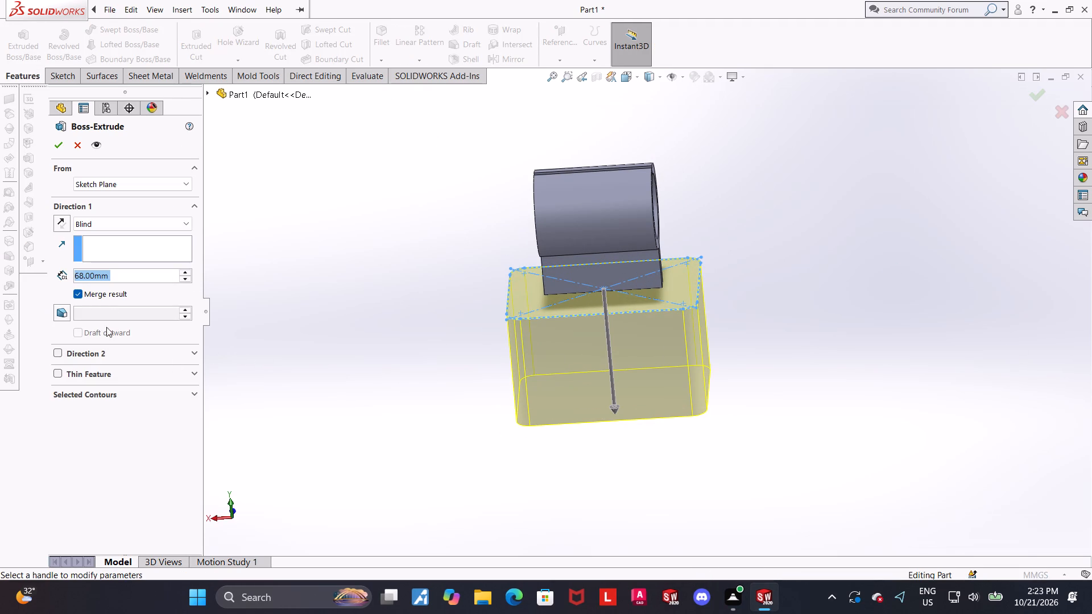
key("1")
key("0")
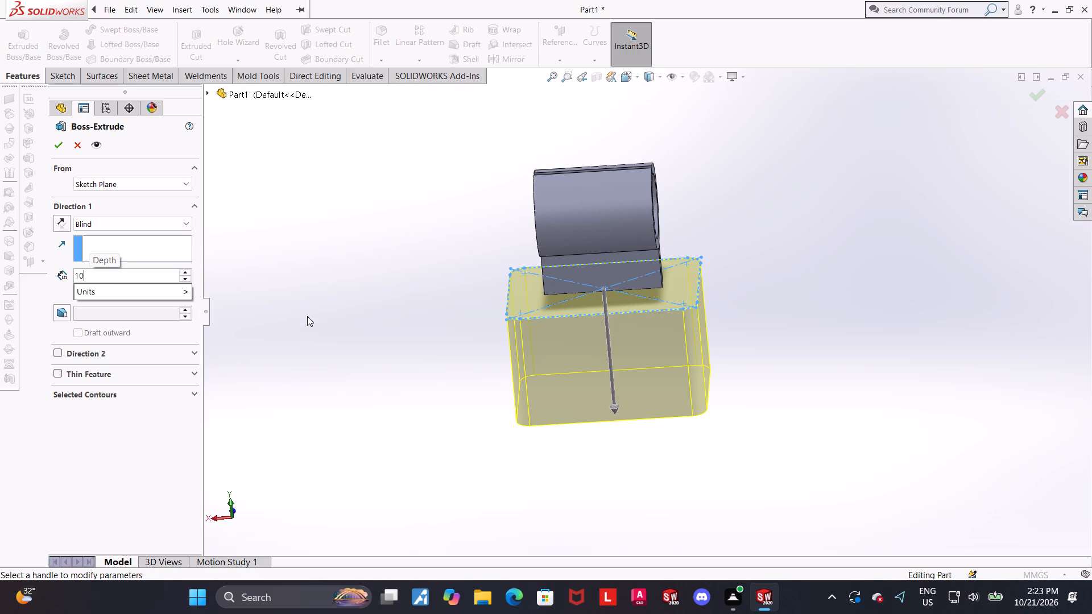
key("Return")
left_click(53, 149)
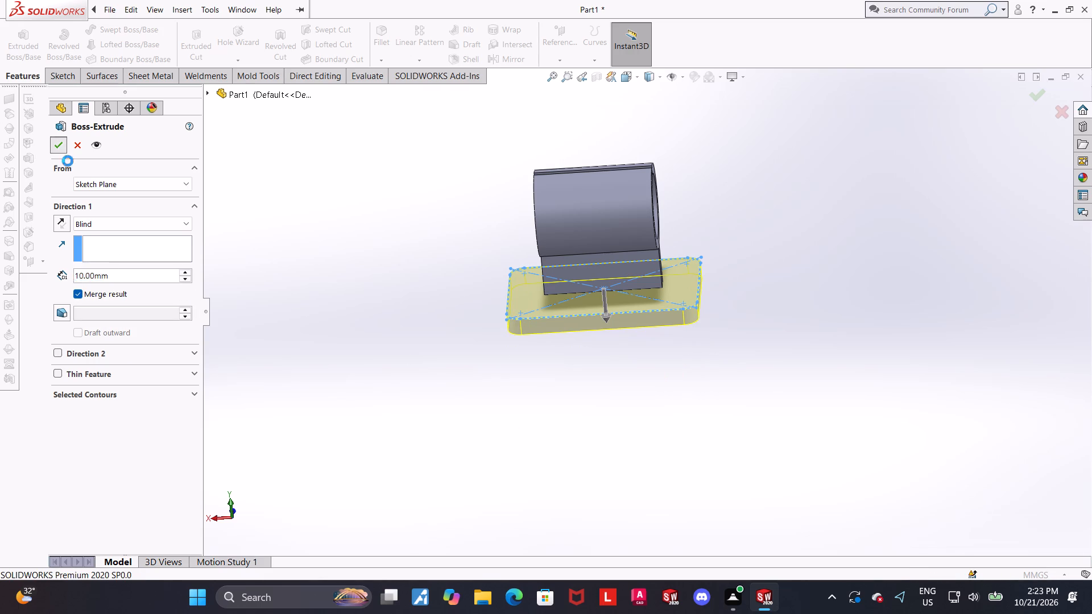
left_click(726, 388)
Start a new sketch on the top face of the base plate and view it face-on.
scroll(737, 283, "down", 2)
middle_click_drag(731, 283, 737, 309)
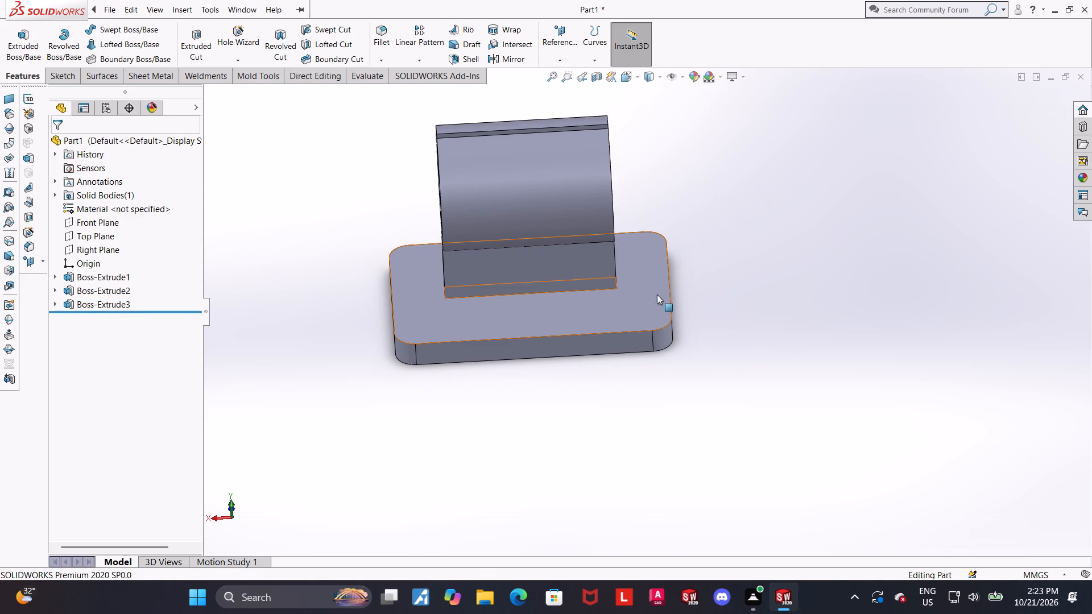
left_click(650, 285)
left_click(701, 256)
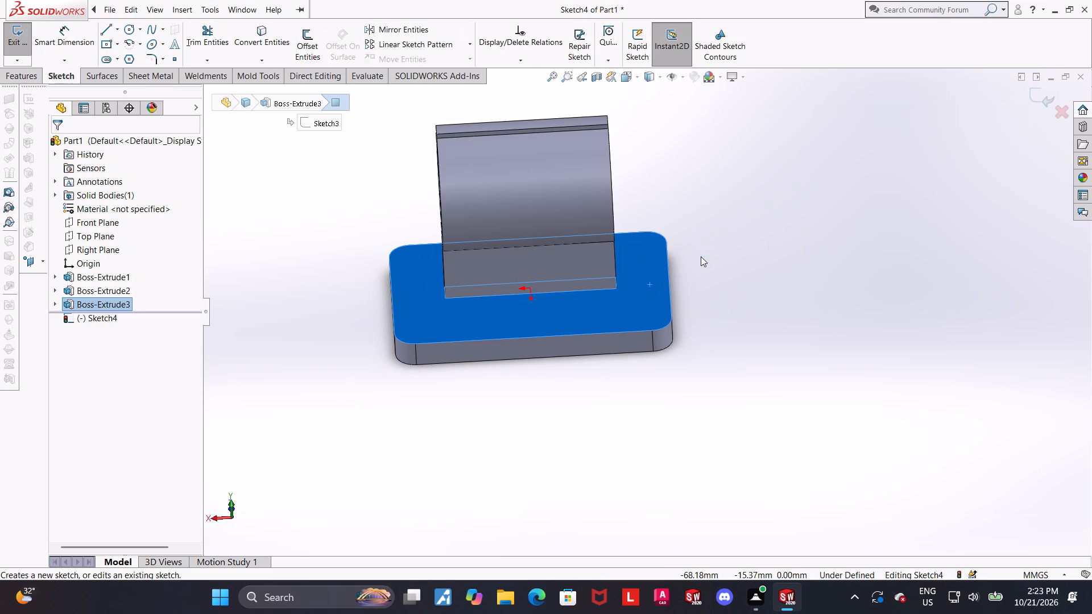
left_click(114, 320)
left_click(143, 307)
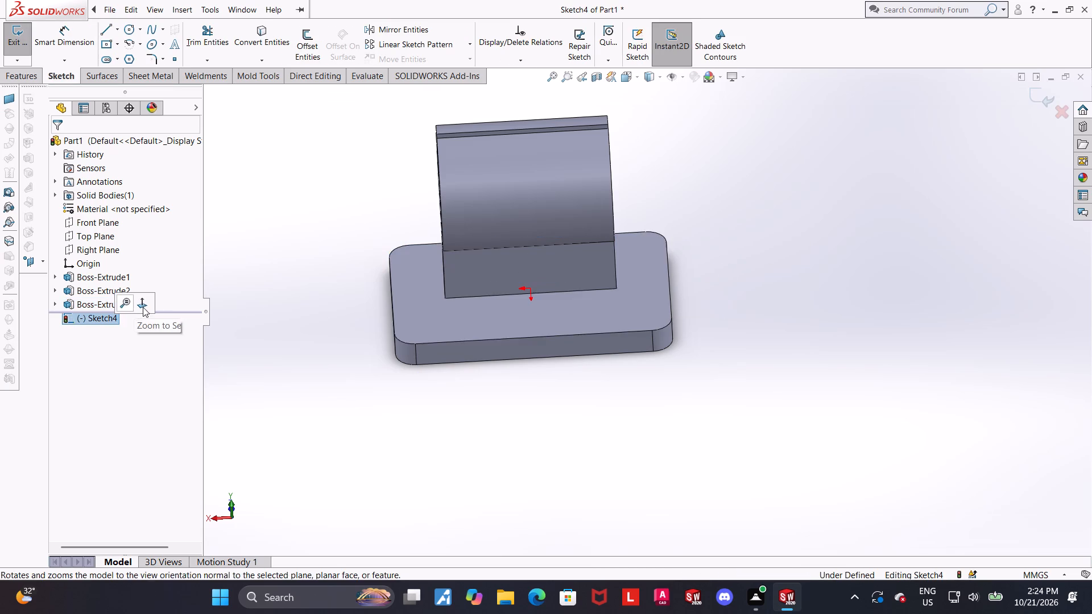
Sketch a small circle near the centre of the base plate's rounded corner at negative X and negative Z.
scroll(586, 307, "up", 1)
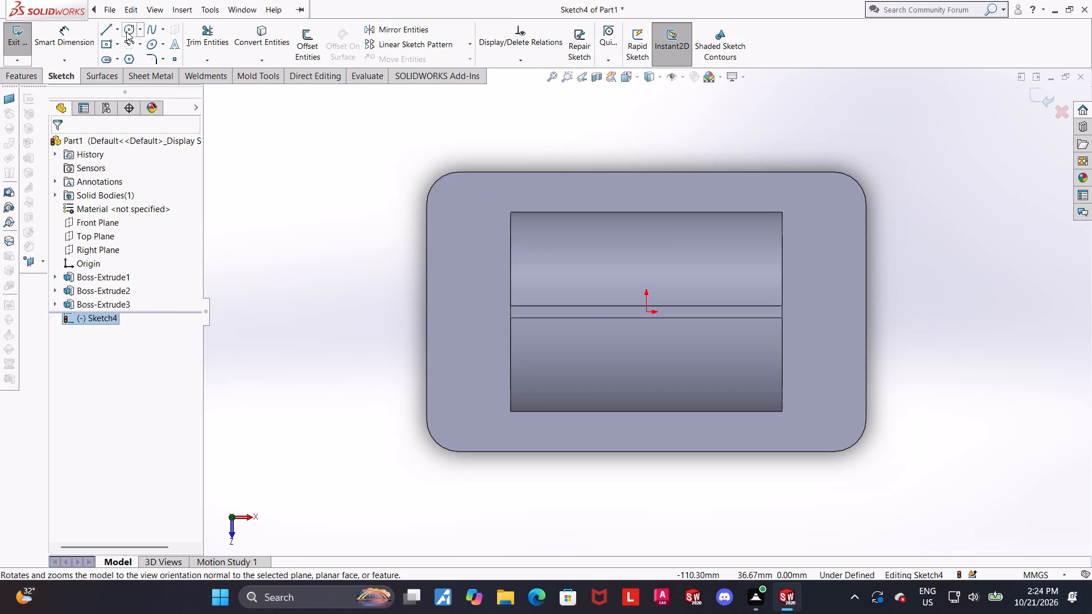
left_click(126, 31)
left_click(452, 204)
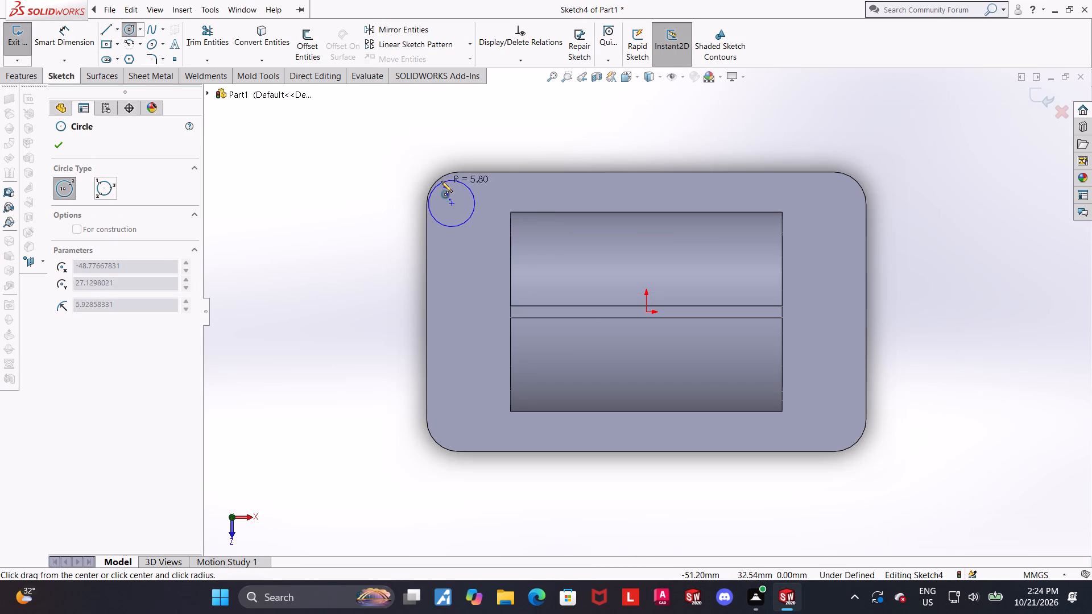
left_click(450, 184)
key("Escape")
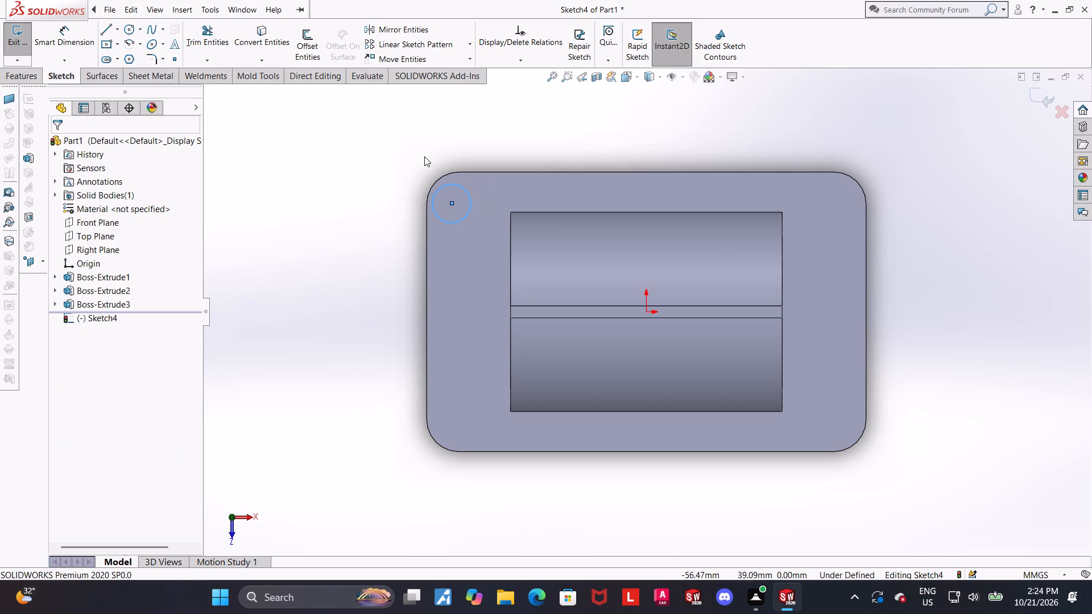
Add a coradial relation between the circle and the rounded corner edge of the base plate.
left_click(432, 169)
left_click(448, 172)
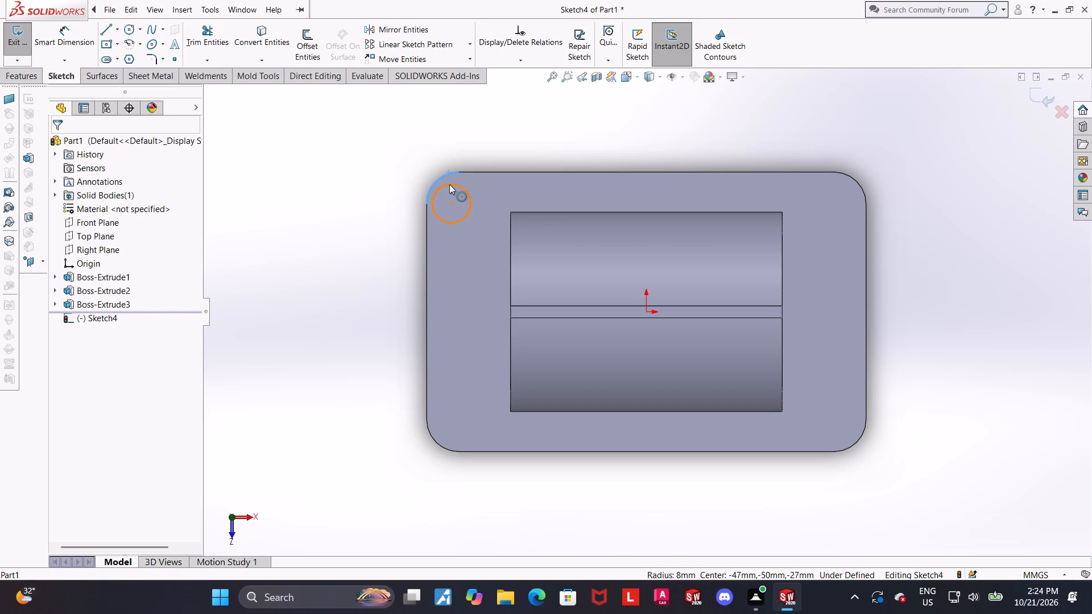
left_click(449, 184, "ctrl")
left_click(60, 342)
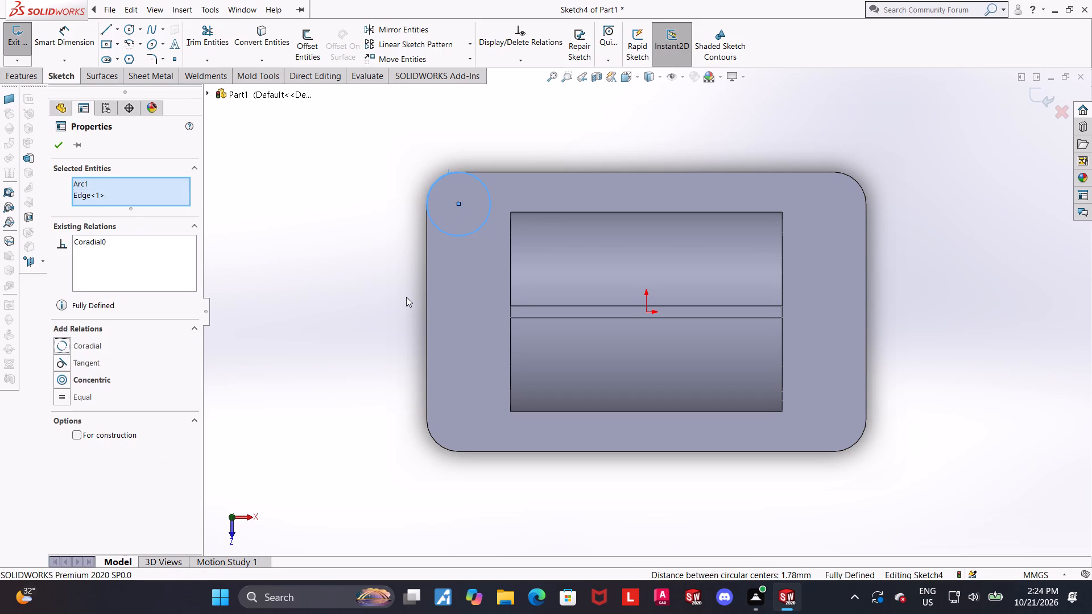
left_click(406, 297)
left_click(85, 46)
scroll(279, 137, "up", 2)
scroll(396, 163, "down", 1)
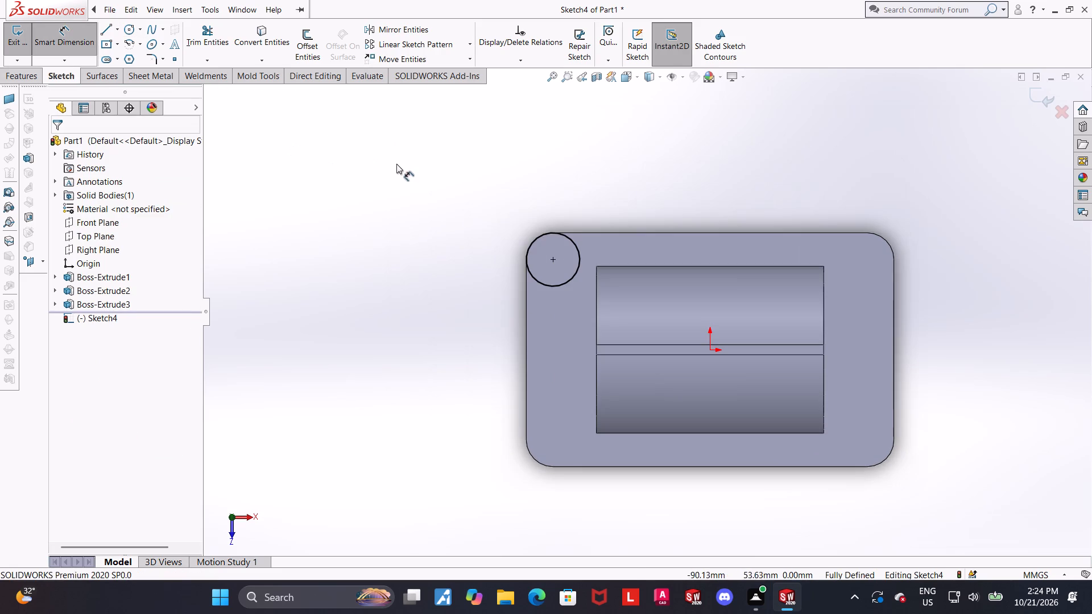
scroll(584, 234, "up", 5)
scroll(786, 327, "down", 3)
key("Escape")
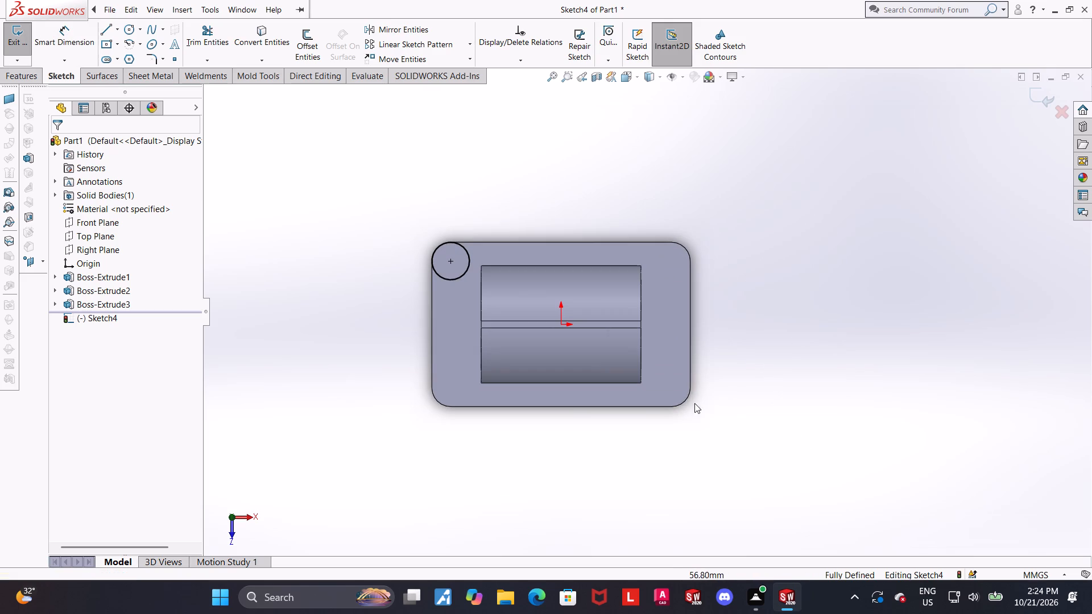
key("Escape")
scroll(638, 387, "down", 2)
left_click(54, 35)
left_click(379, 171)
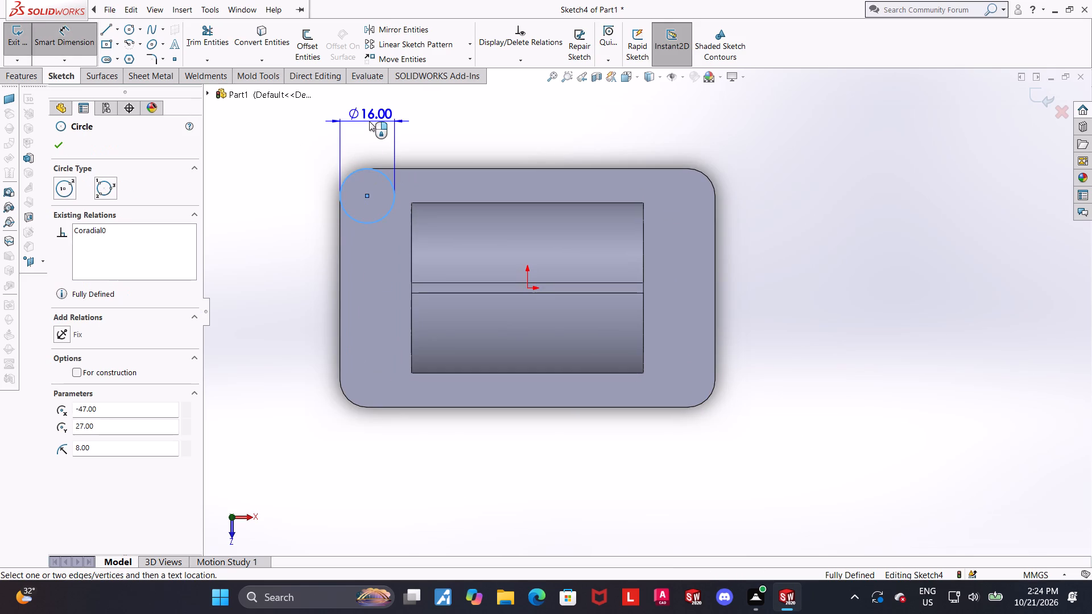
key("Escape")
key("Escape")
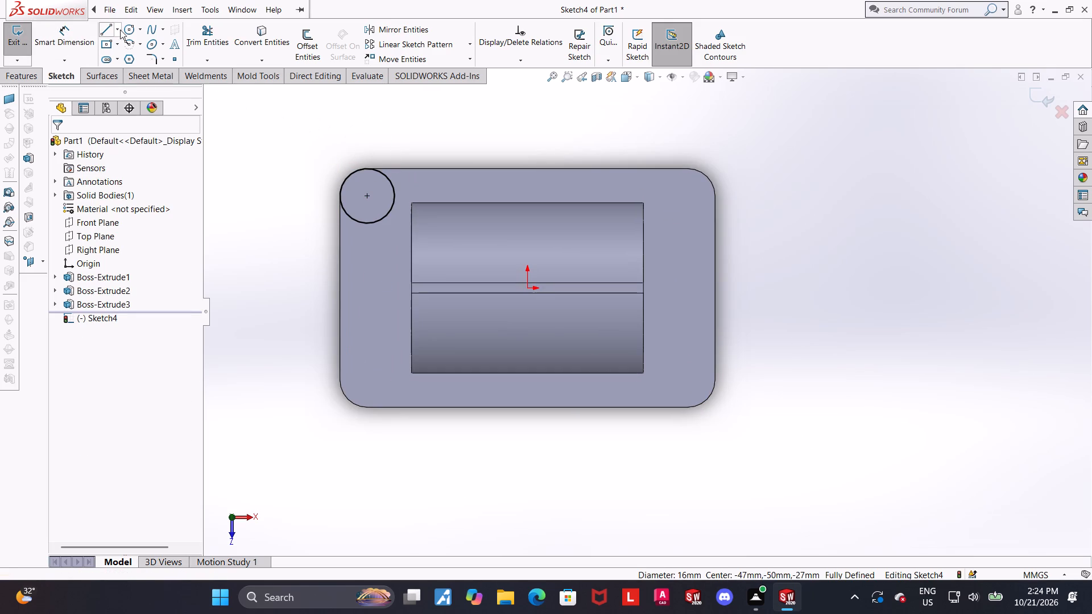
Sketch three small circles, about 4.3 mm in radius, near the centres of the base plate's remaining rounded corners.
left_click(126, 31)
left_click(690, 196)
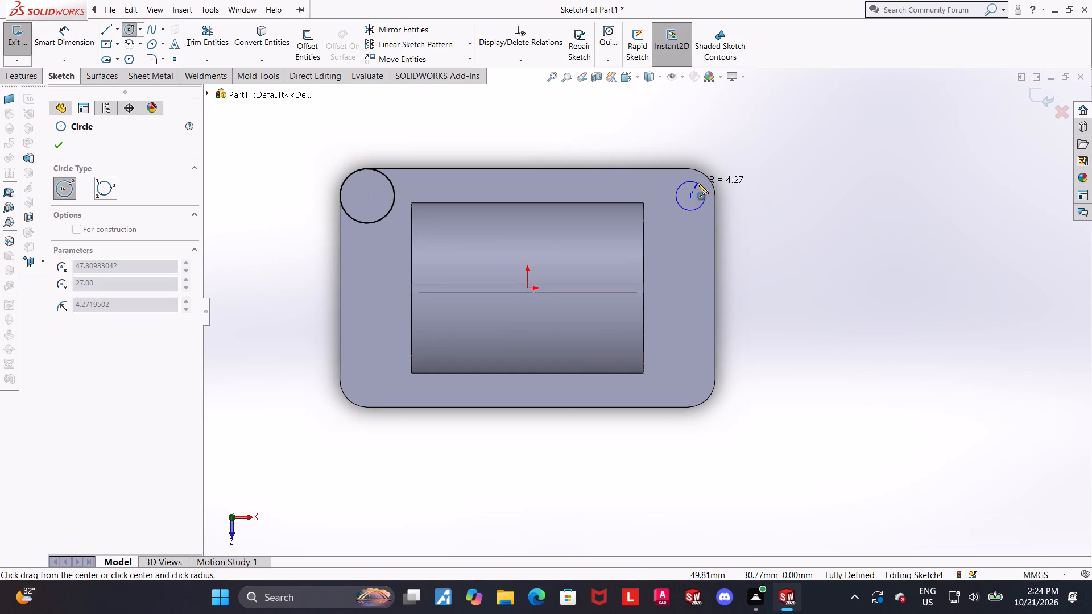
left_click(697, 183)
left_click(690, 384)
left_click(696, 371)
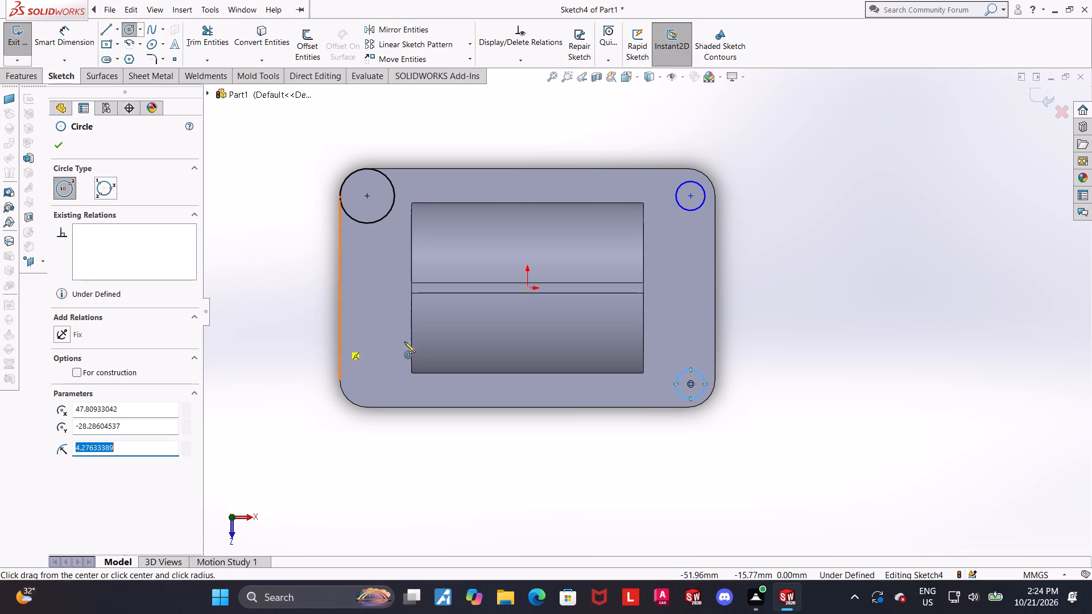
left_click(366, 383)
left_click(372, 370)
key("Escape")
key("Escape")
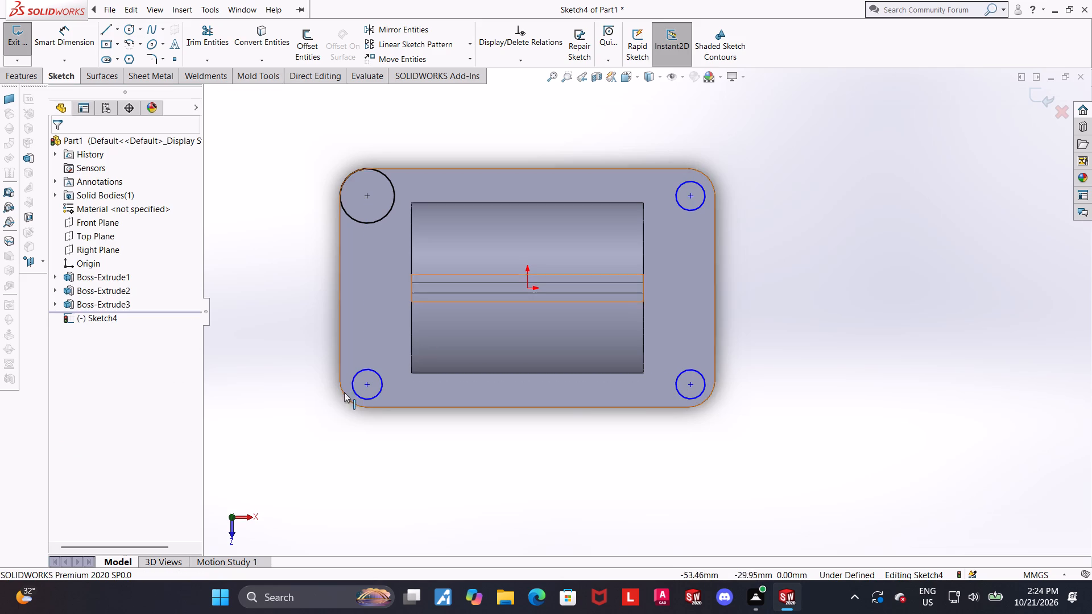
Add a coradial relation between each of the three new circles and its adjacent rounded corner edge of the base plate.
left_click(346, 419)
left_click(349, 400)
left_click(377, 399, "ctrl")
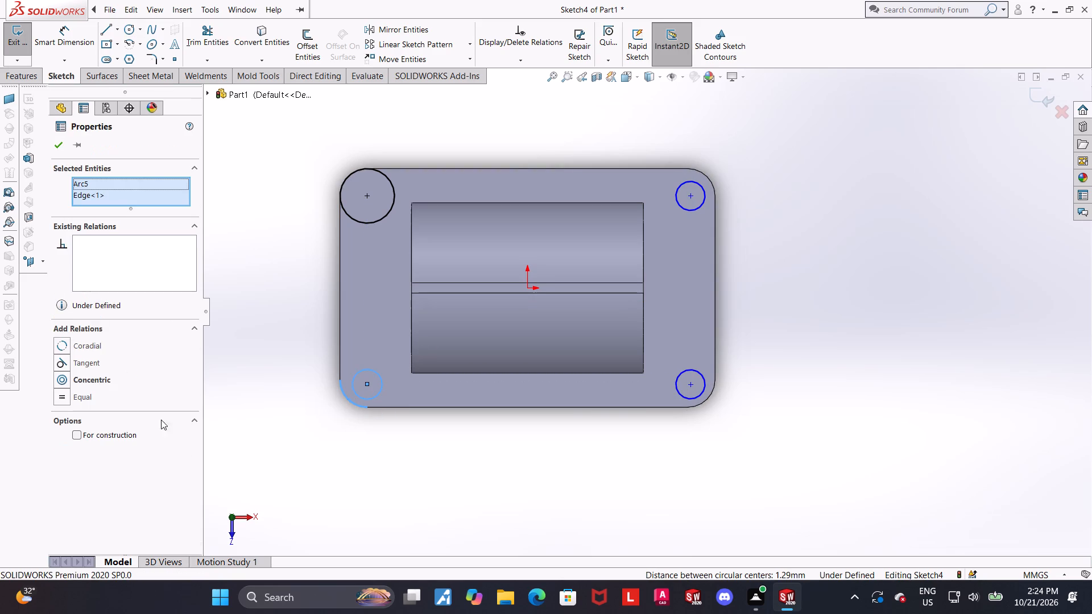
left_click(66, 348)
left_click(810, 417)
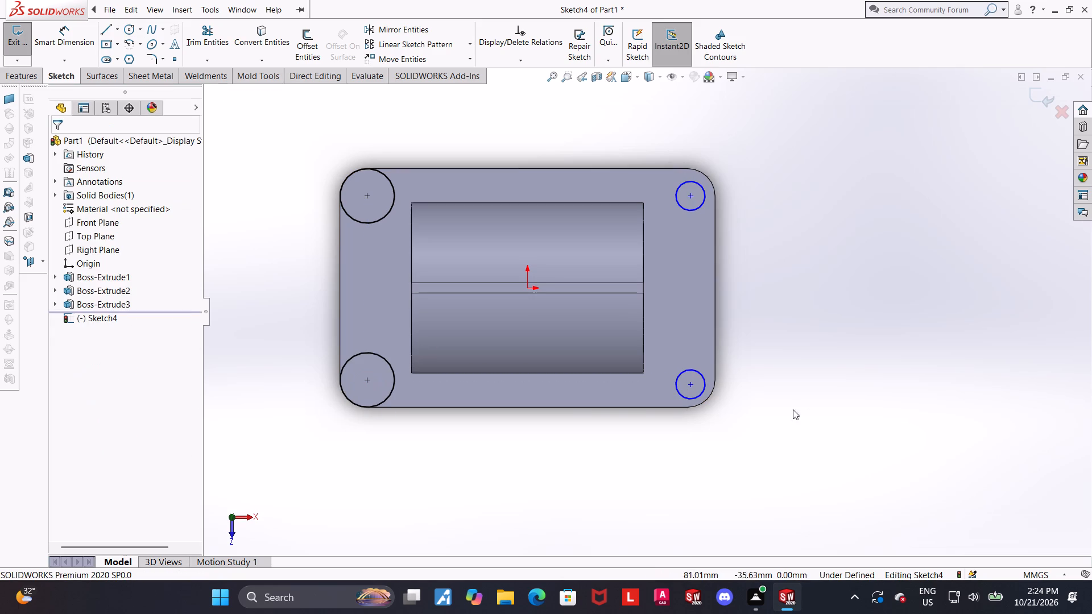
left_click(714, 382)
left_click(706, 380, "ctrl")
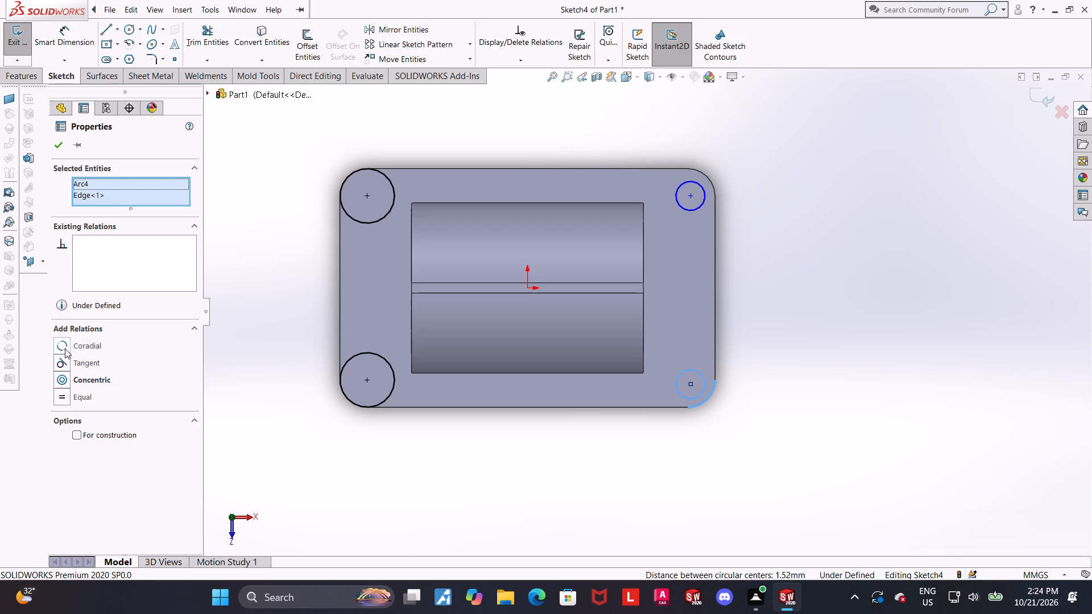
left_click(64, 350)
left_click_drag(775, 167, 775, 177)
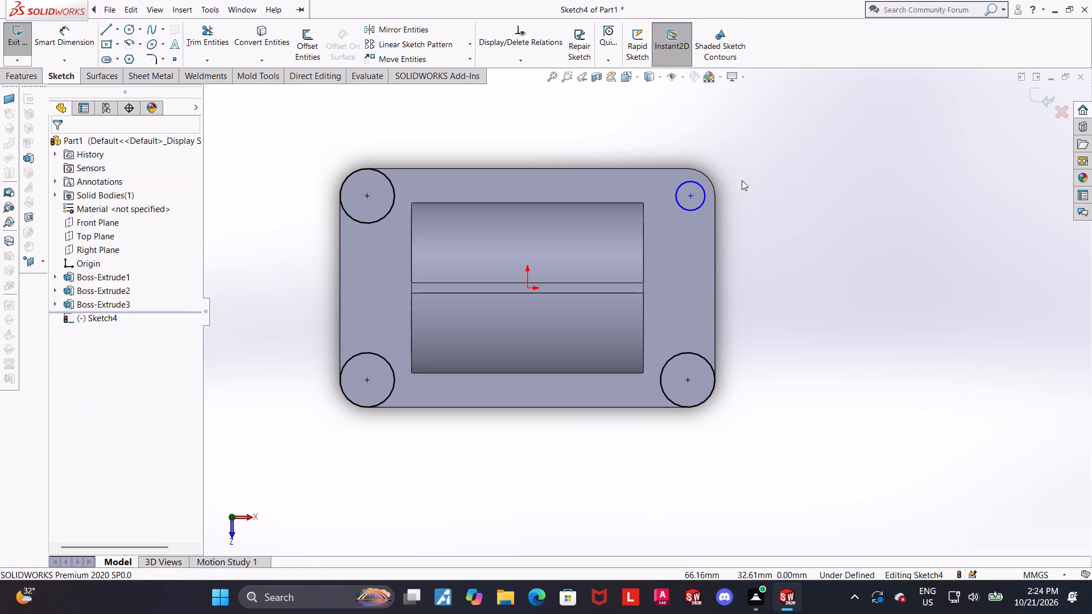
left_click(702, 188)
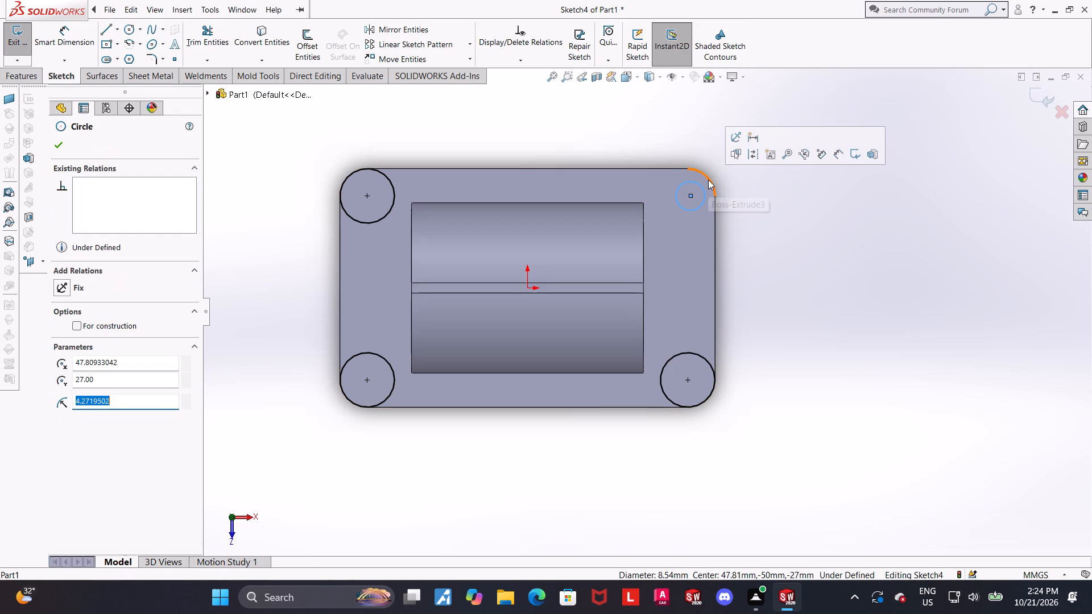
left_click(708, 180, "ctrl")
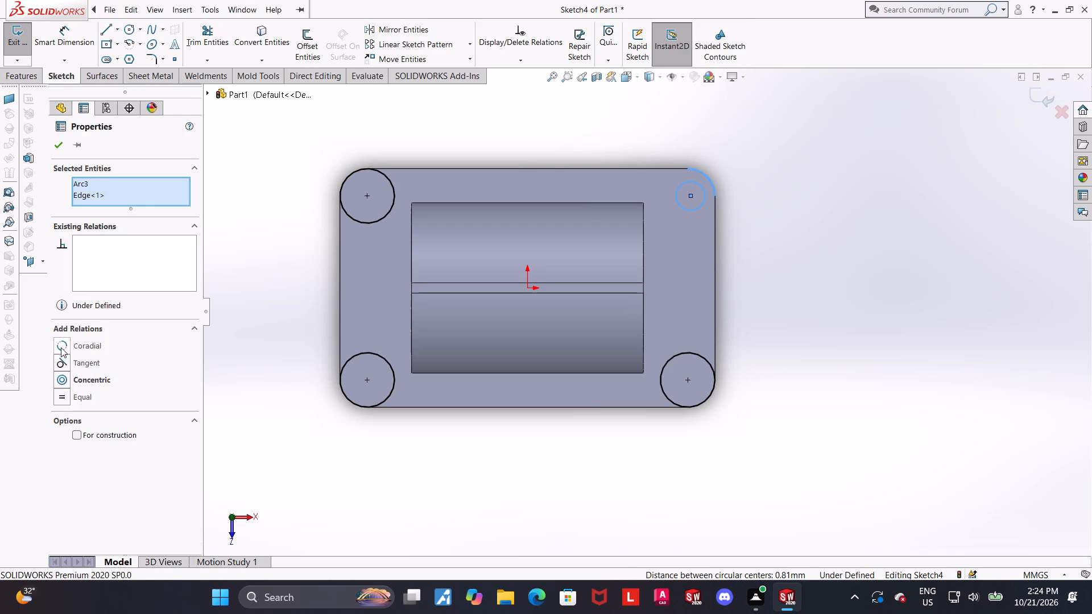
left_click(61, 347)
left_click(886, 316)
Exit the sketch and extrude the four corner circles 2 mm blind, upward from the plate and merged with the body.
scroll(875, 313, "up", 2)
scroll(744, 312, "down", 1)
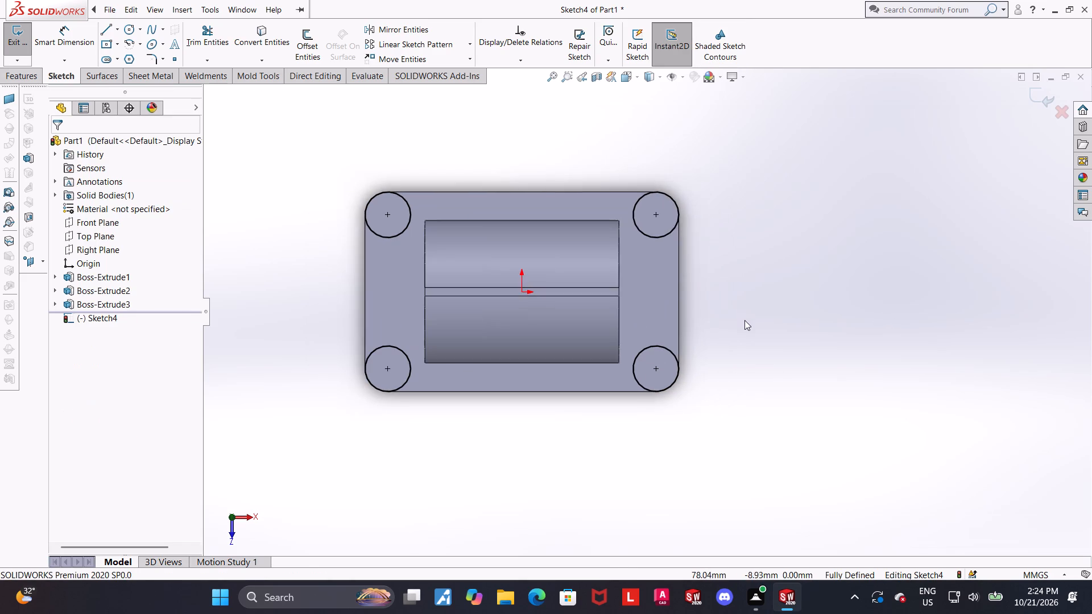
middle_click_drag(789, 348, 788, 234)
scroll(791, 230, "up", 1)
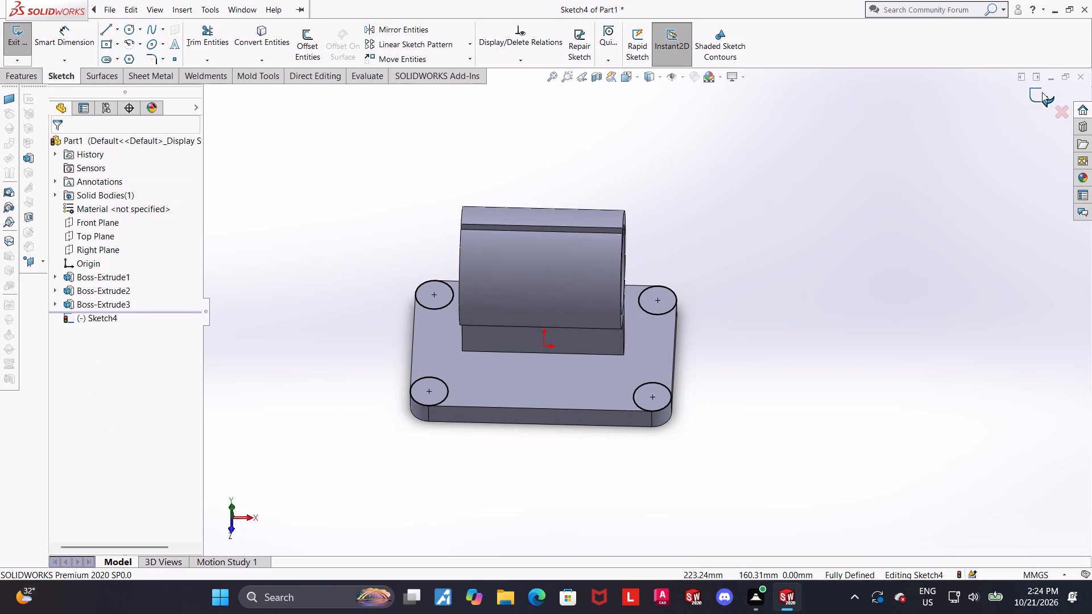
left_click(1042, 92)
left_click(13, 43)
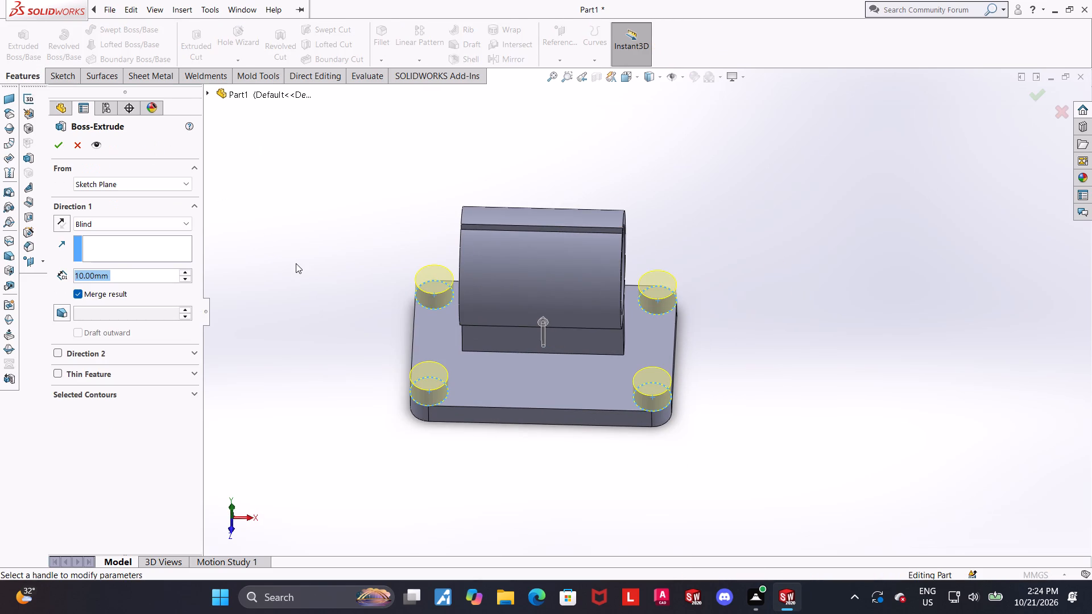
scroll(520, 344, "up", 1)
scroll(730, 374, "down", 1)
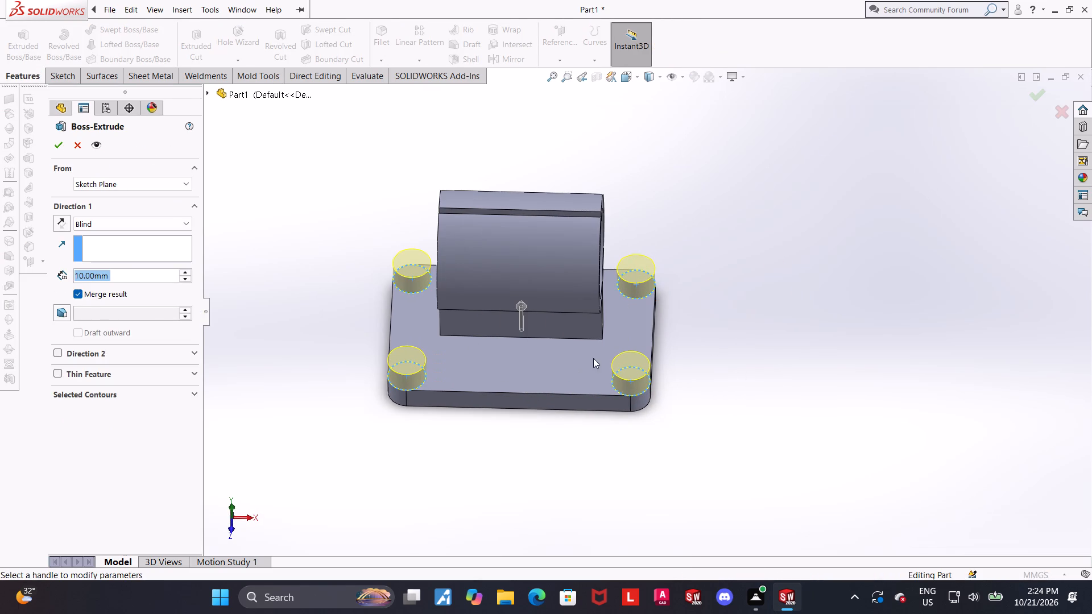
key("2")
key("Return")
left_click(52, 150)
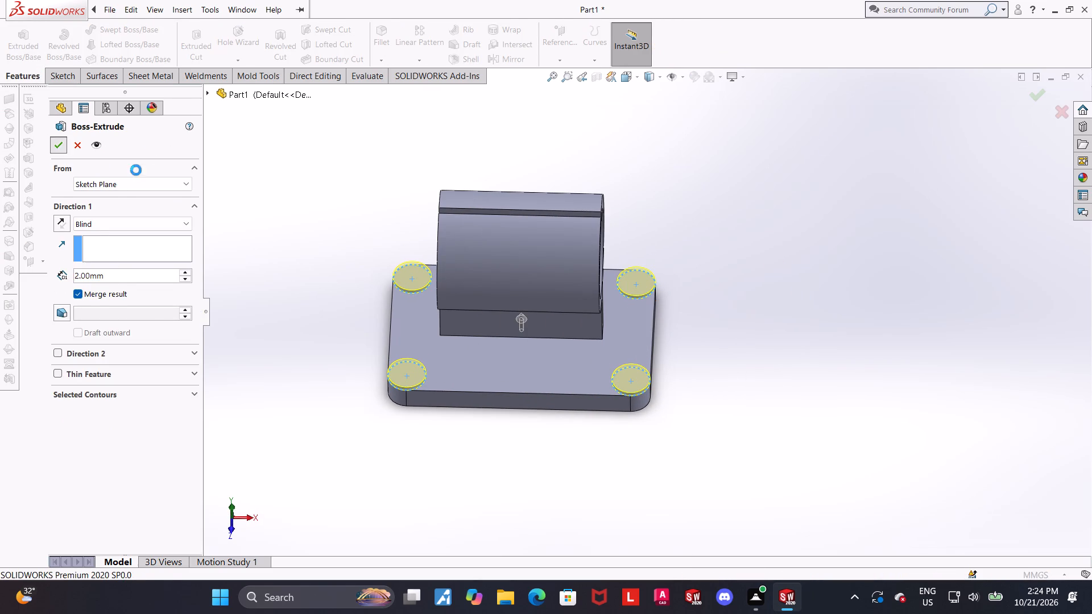
left_click(845, 303)
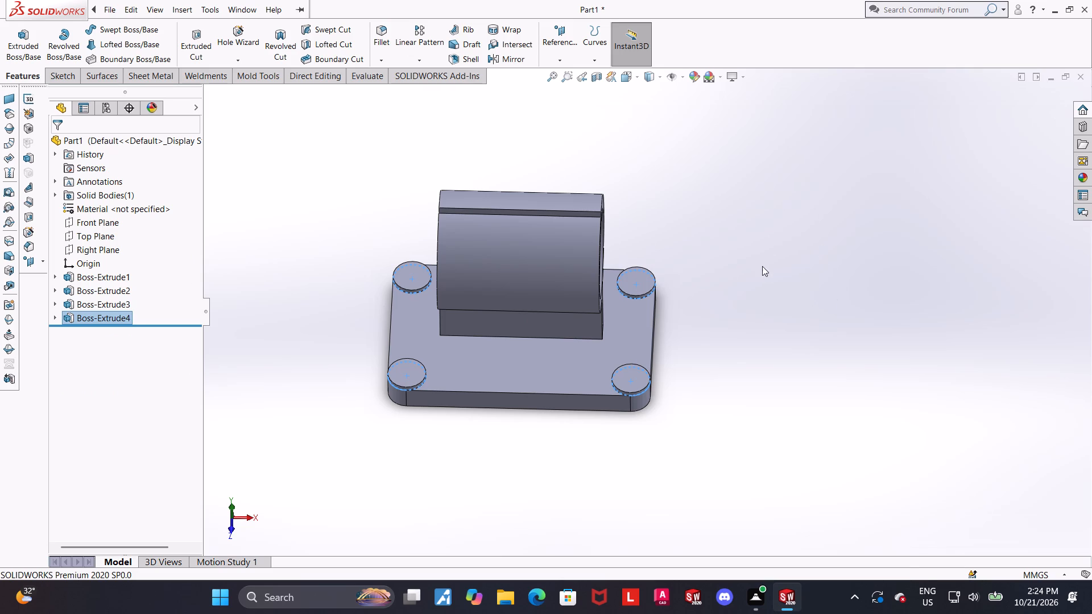
Start a new sketch on the top face of the round boss at positive X and positive Z and view it face-on.
scroll(764, 290, "down", 2)
left_click(565, 417)
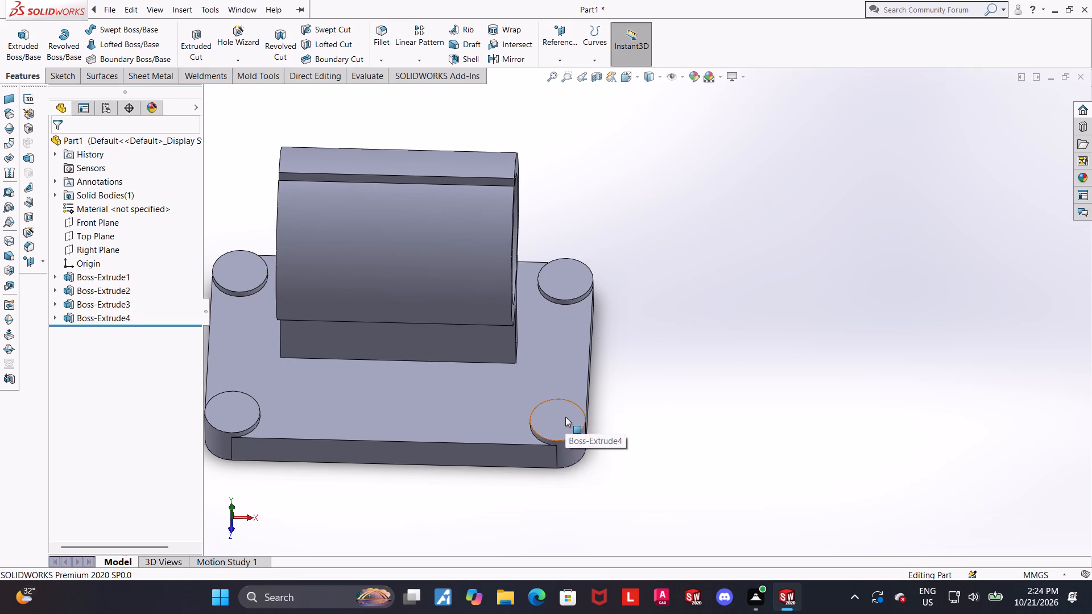
left_click(609, 386)
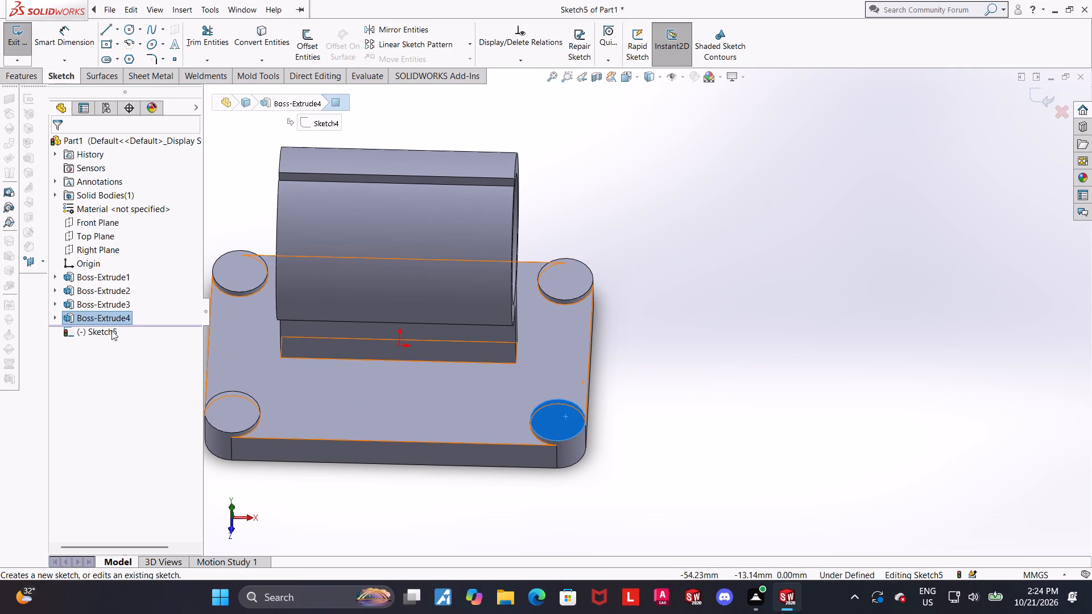
left_click(113, 331)
left_click(142, 318)
scroll(559, 372, "up", 2)
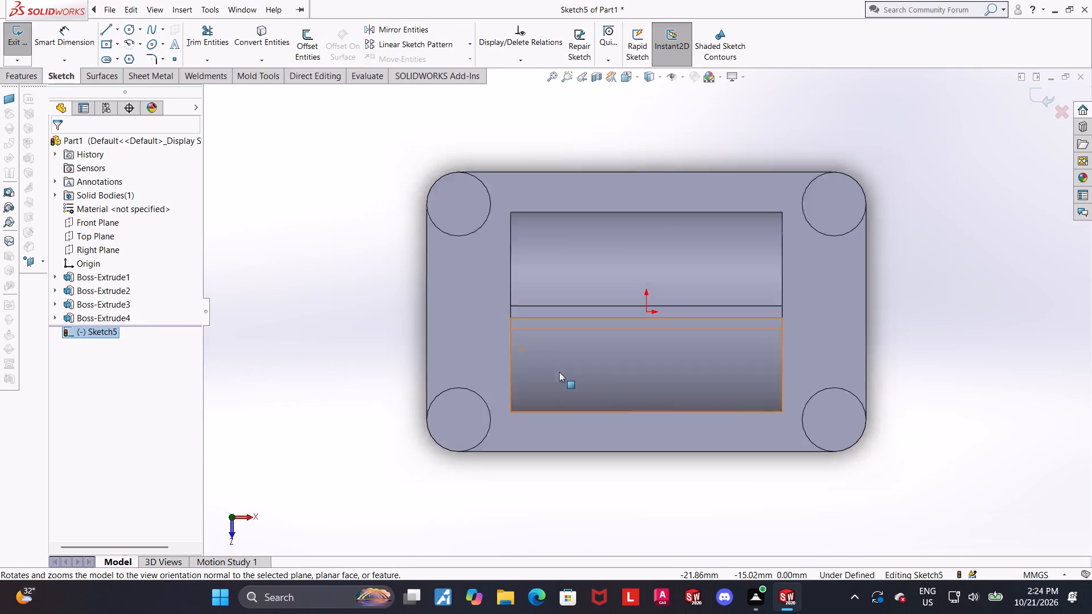
scroll(559, 372, "up", 1)
scroll(932, 375, "down", 2)
scroll(872, 346, "up", 2)
scroll(875, 346, "down", 1)
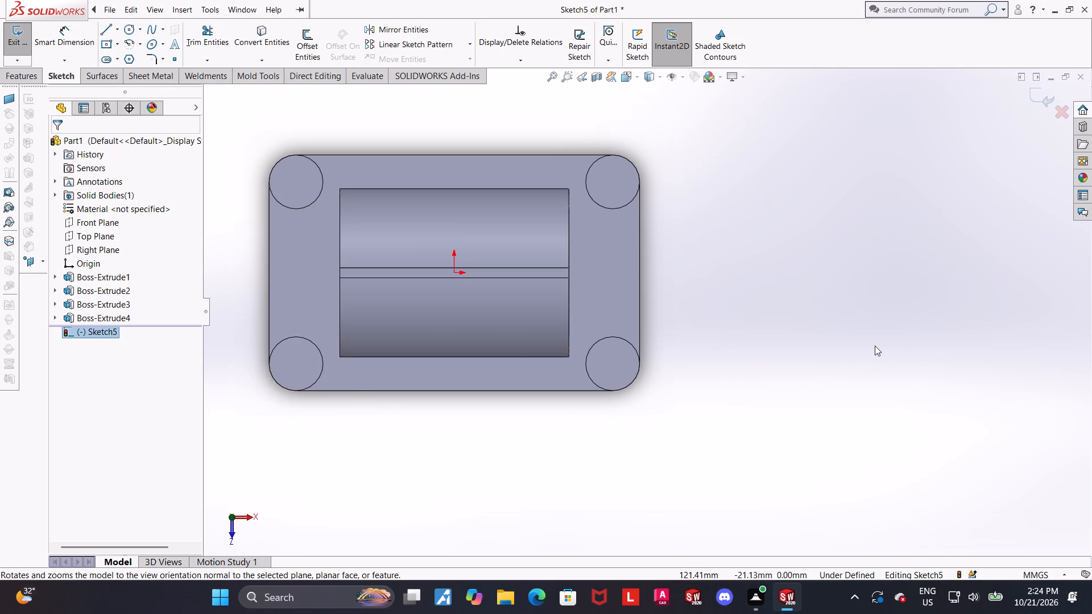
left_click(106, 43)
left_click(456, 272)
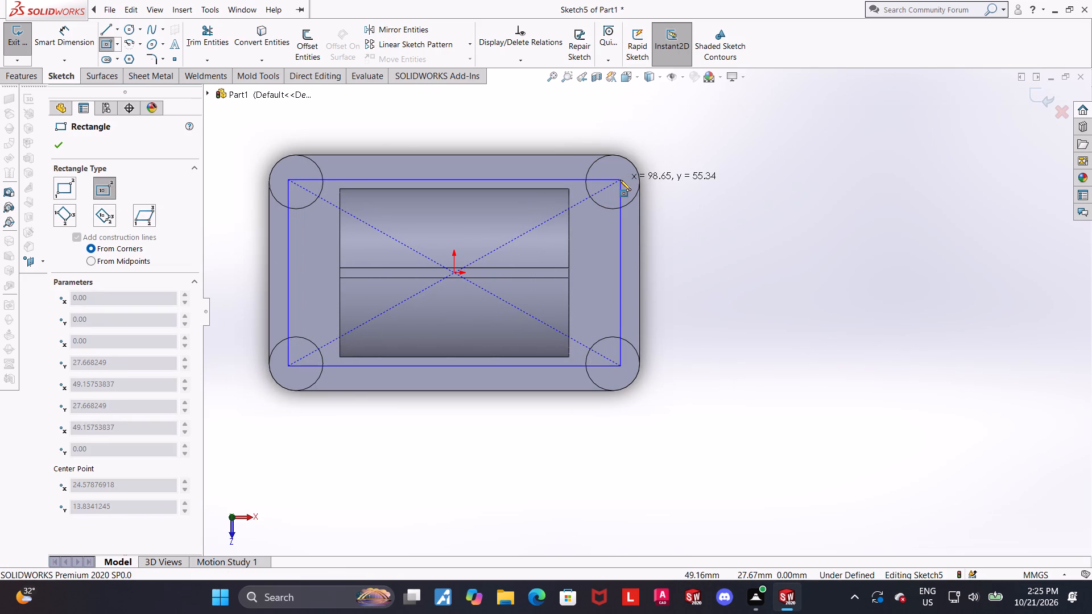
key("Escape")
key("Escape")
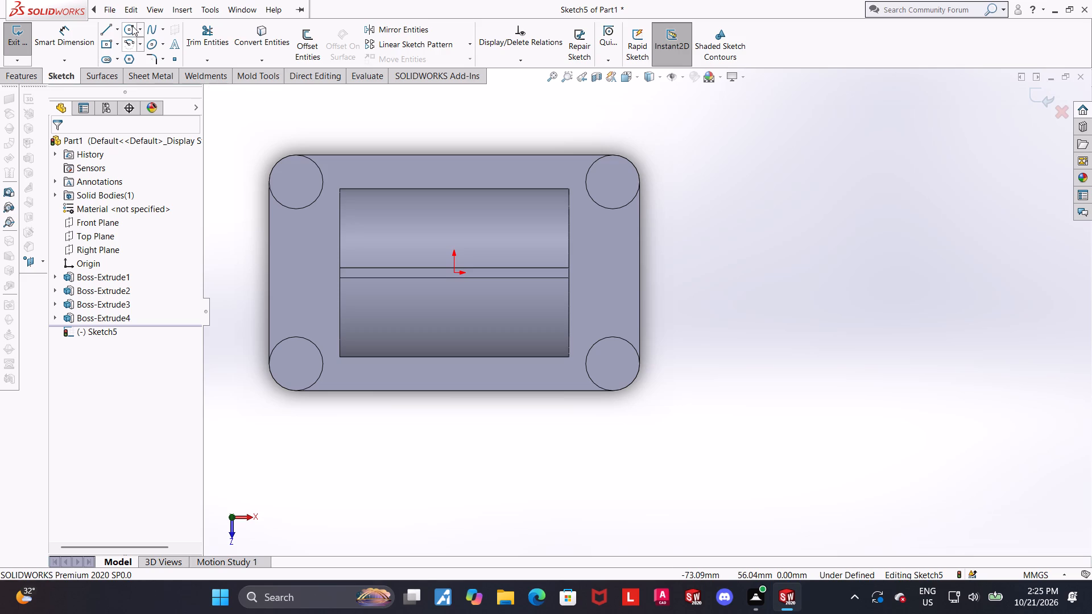
Sketch a small circle centred on each of the four round corner bosses.
left_click(132, 26)
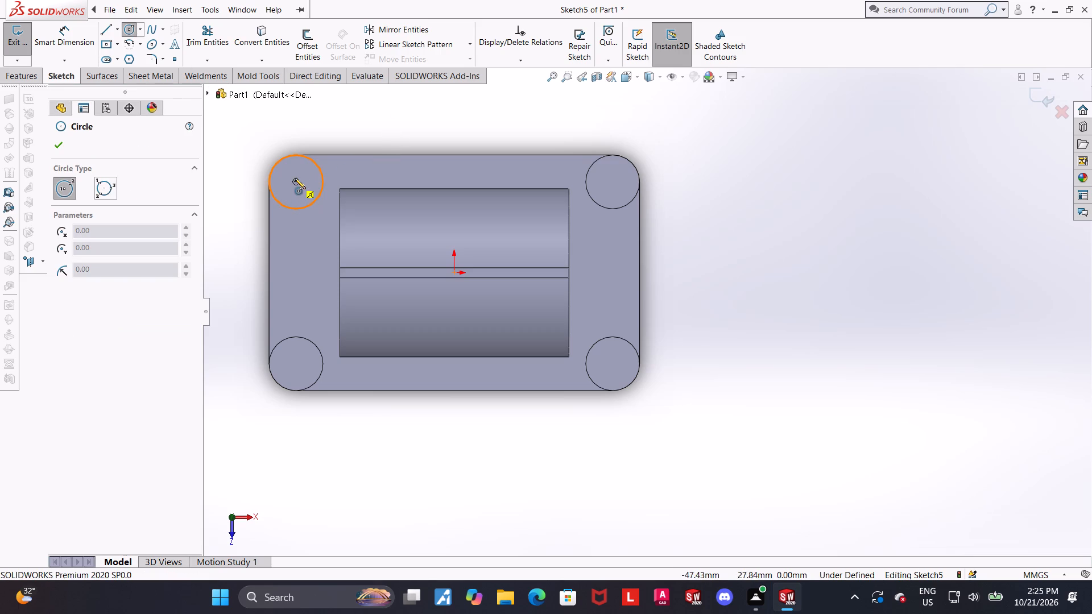
left_click(294, 180)
left_click(306, 175)
key("Escape")
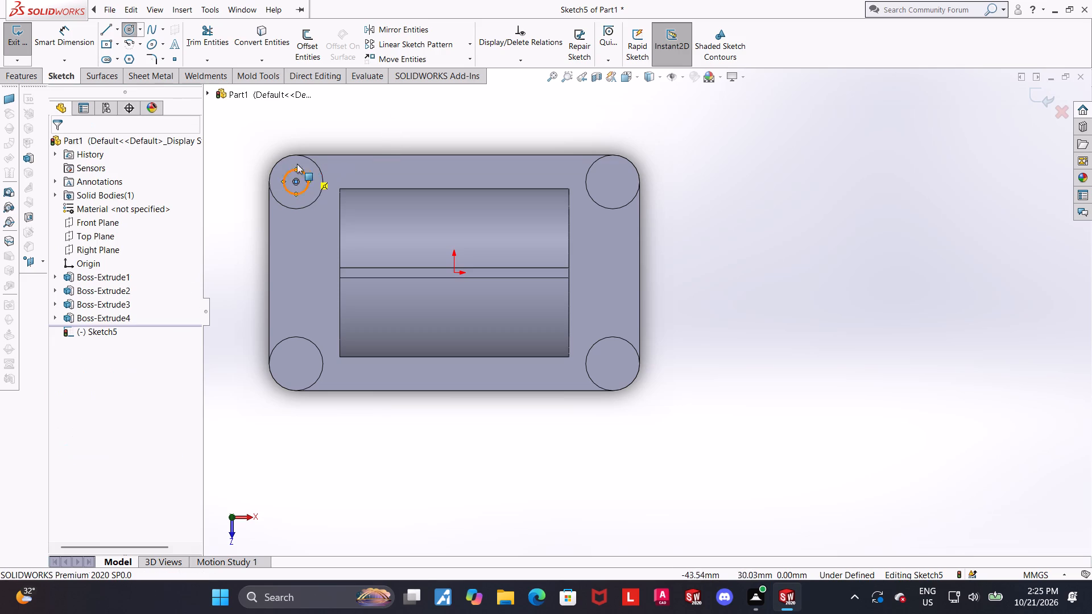
left_click(130, 32)
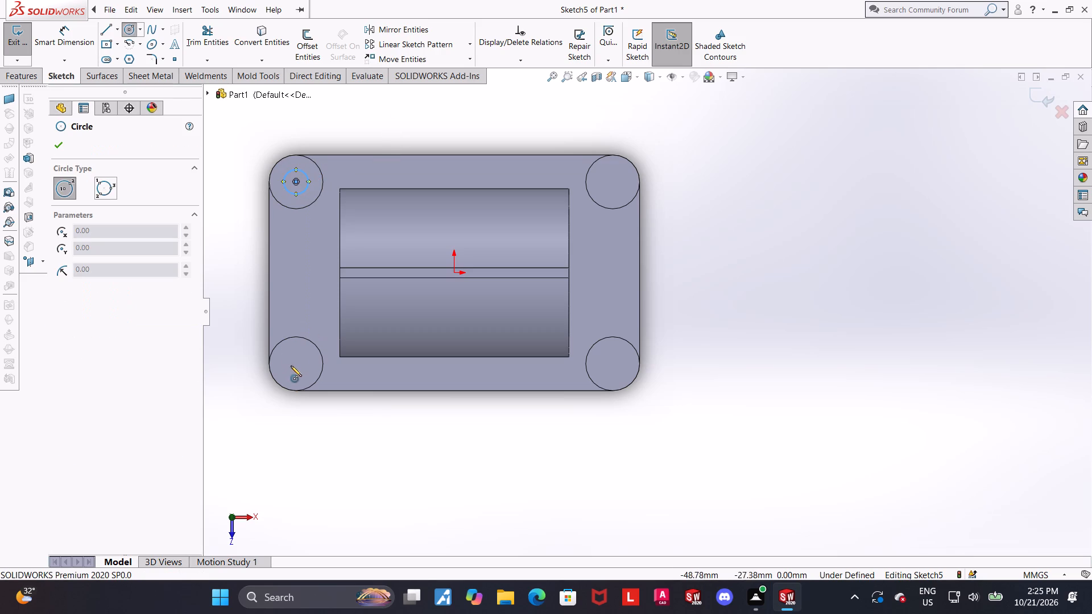
left_click(295, 362)
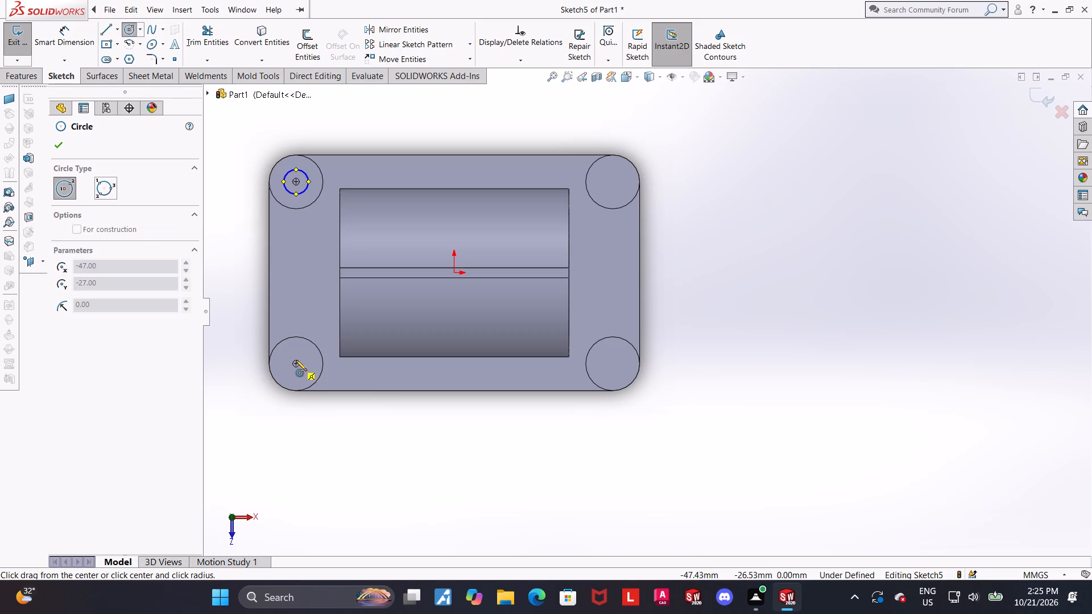
left_click(298, 349)
key("Escape")
left_click(131, 32)
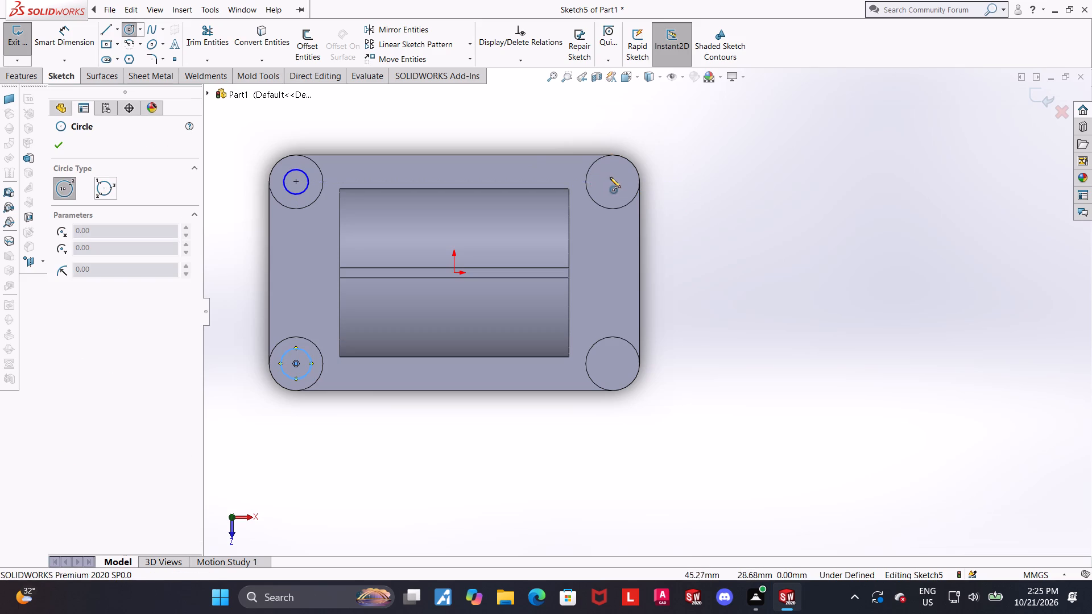
left_click(611, 180)
left_click(620, 173)
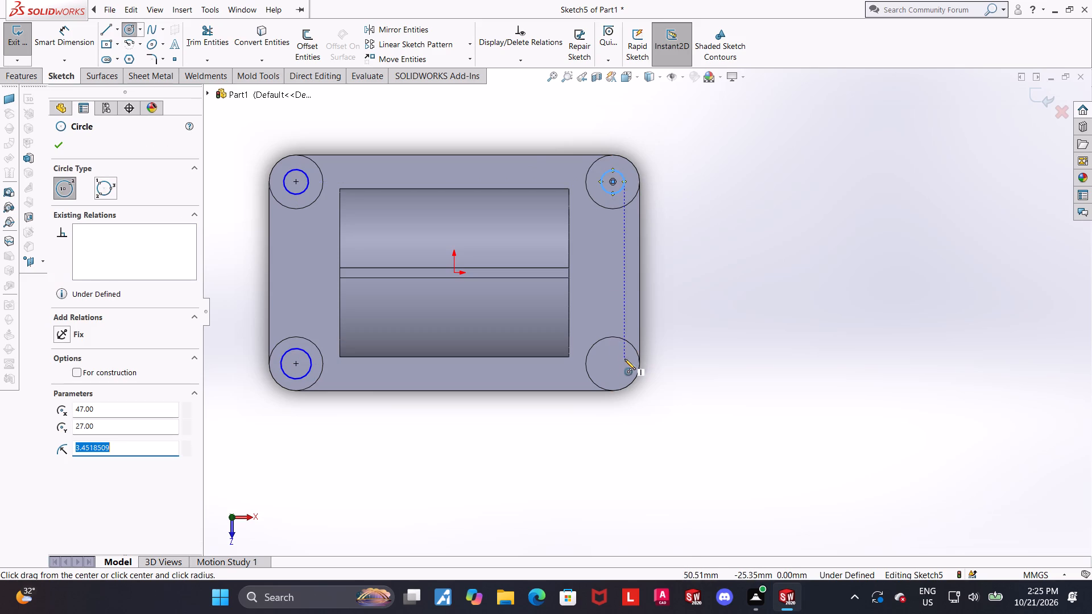
left_click(612, 362)
left_click(620, 355)
key("Escape")
key("Escape")
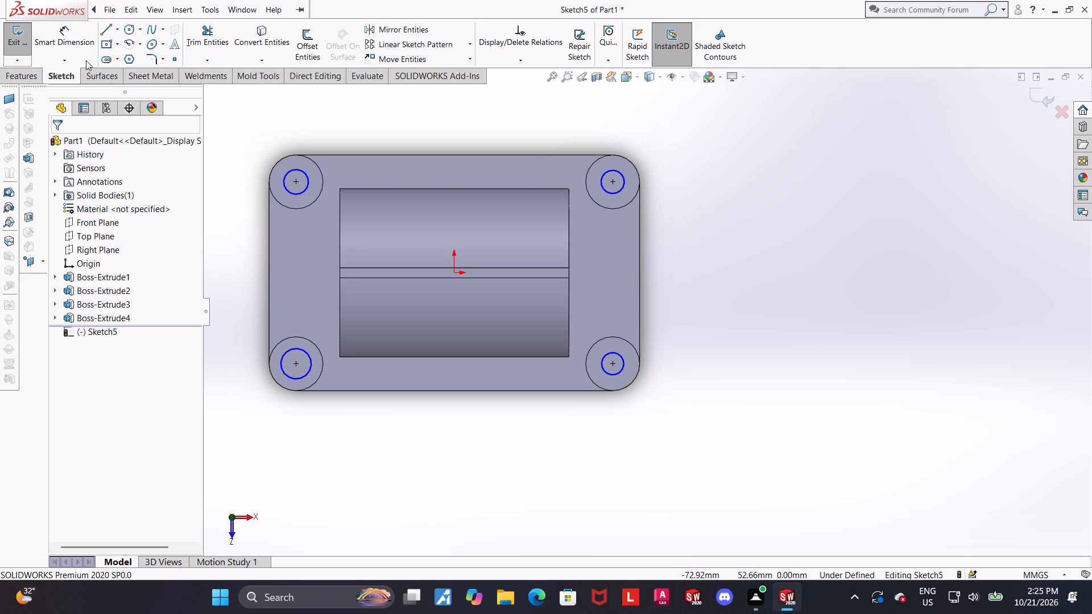
Dimension the circle on the boss at positive X and negative Z to 8.5 mm diameter, placing the dimension clear of the plate.
left_click(85, 42)
scroll(234, 140, "up", 1)
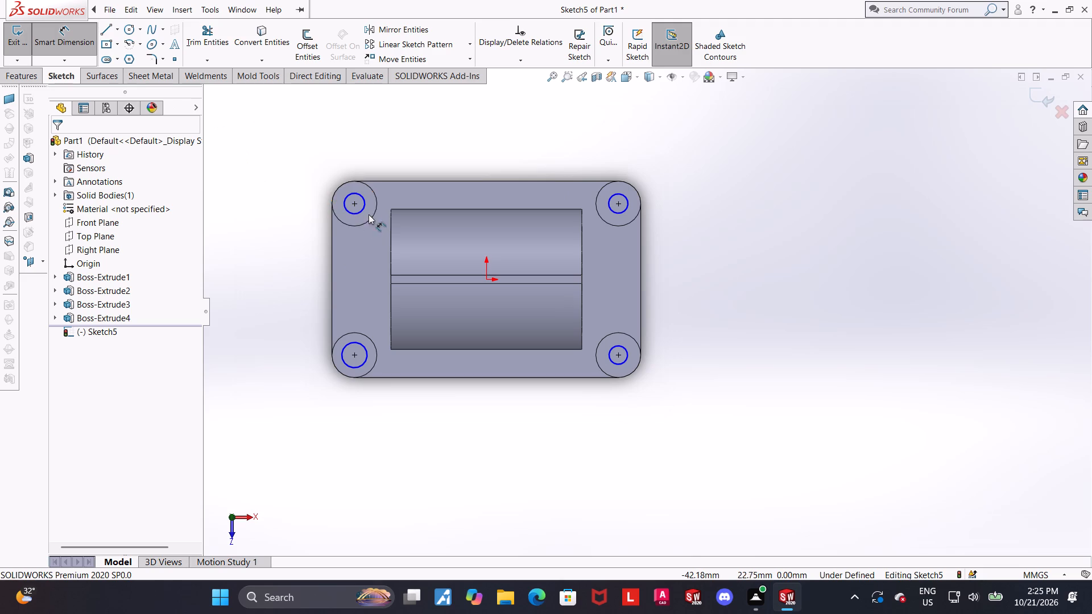
left_click(610, 194)
left_click(616, 159)
type("8.5")
key("Return")
key("Escape")
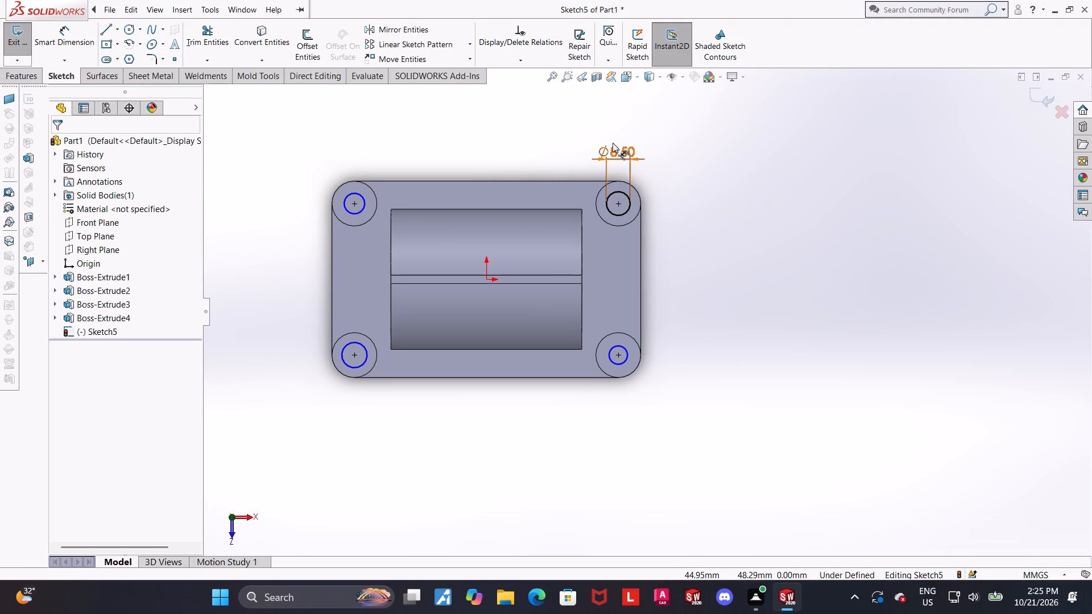
left_click_drag(616, 143, 615, 128)
left_click(783, 240)
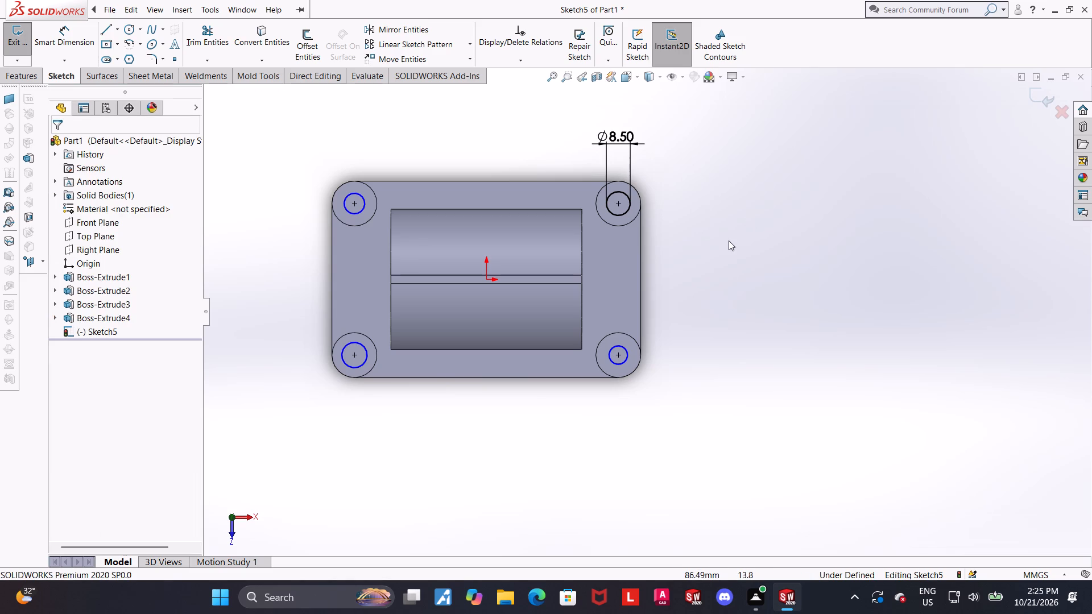
left_click(685, 237)
Apply an Equal relation to the four small circles on the corner bosses so they share the 8.5 mm diameter.
left_click(626, 213)
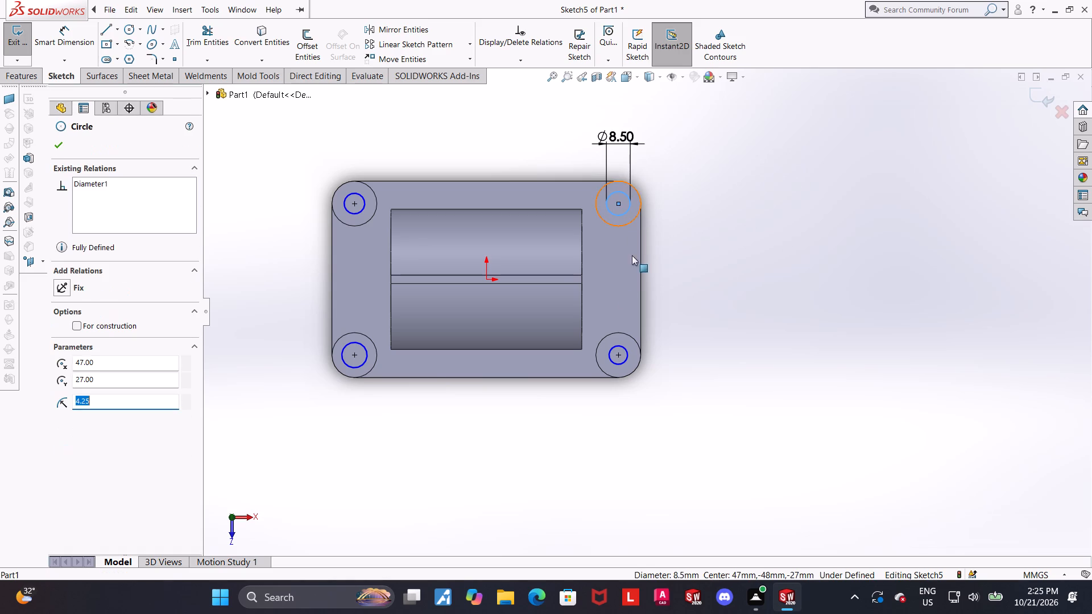
left_click(621, 366, "ctrl")
left_click(348, 363, "ctrl")
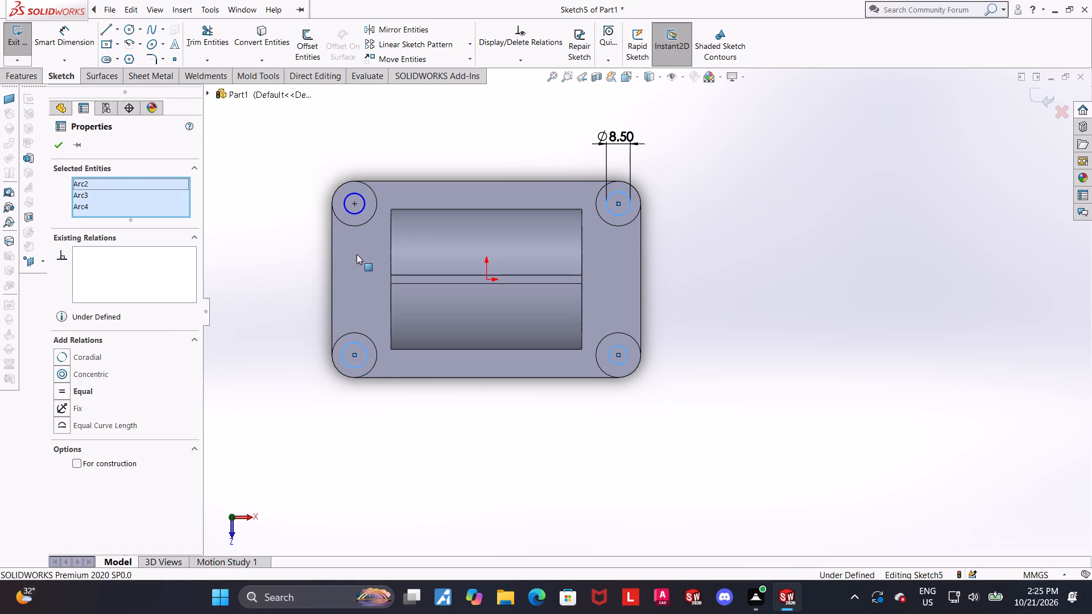
left_click(355, 212, "ctrl")
left_click(65, 399)
left_click(475, 417)
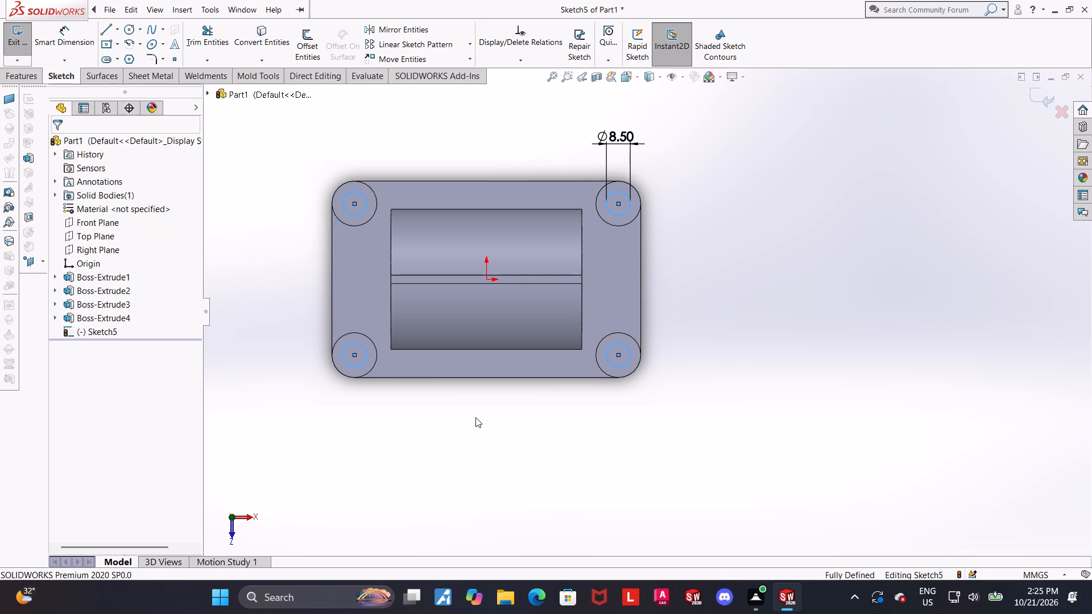
From the Top view, make the two small circles at negative X concentric with the round edges of their bosses.
scroll(699, 430, "up", 1)
scroll(643, 329, "down", 1)
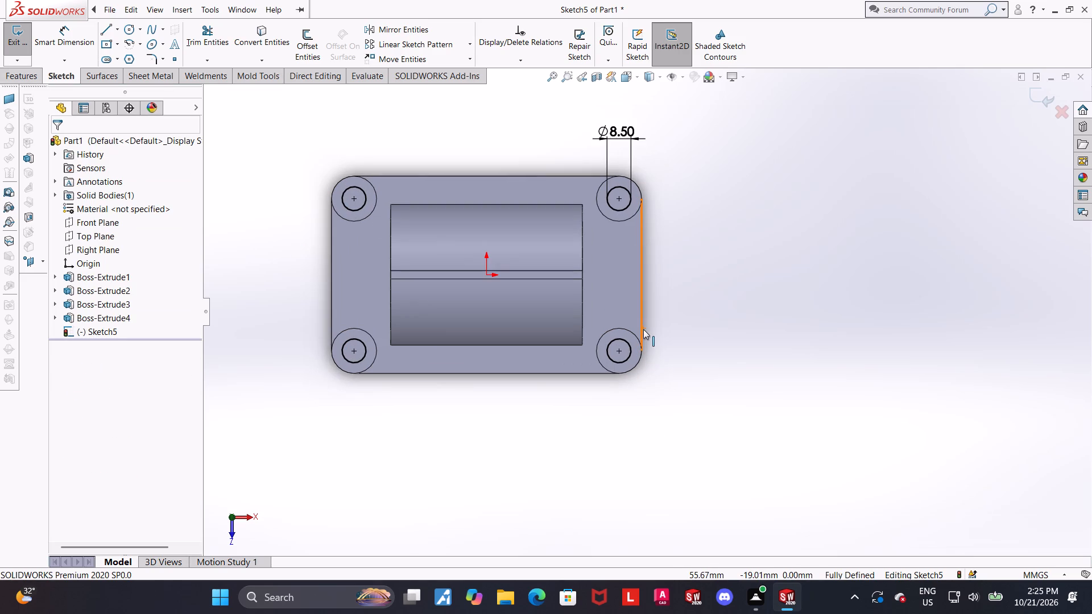
middle_click_drag(549, 380, 555, 289)
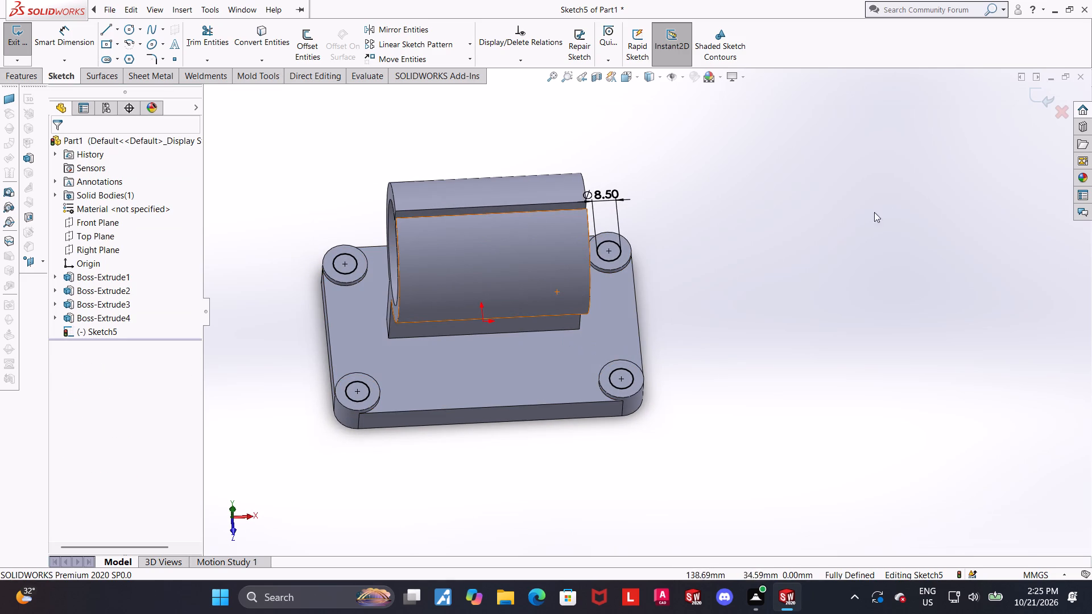
left_click(789, 220)
left_click(630, 77)
left_click(465, 318)
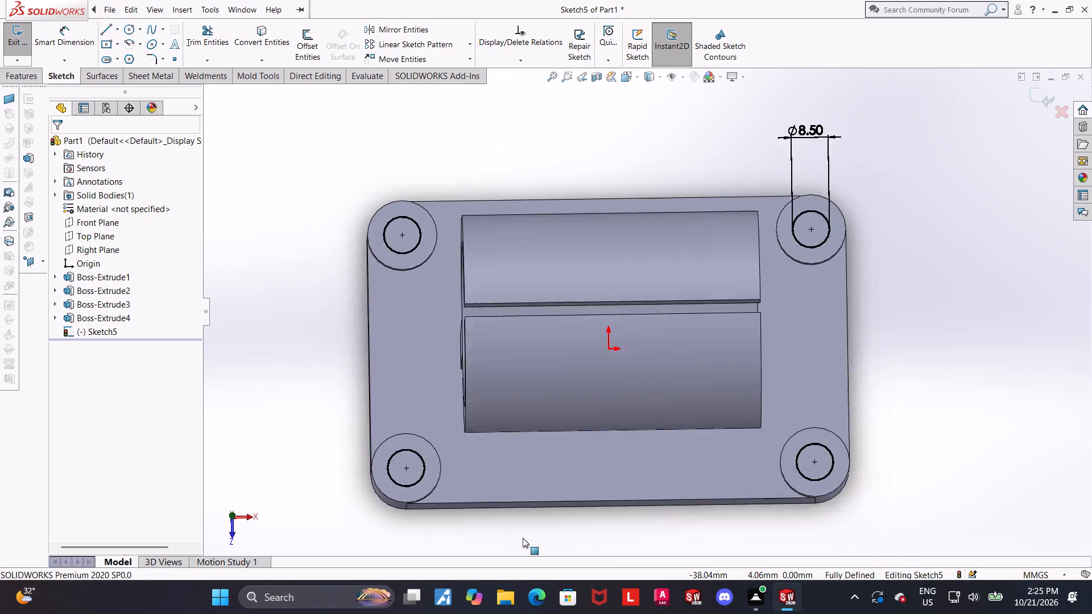
left_click(271, 429)
left_click(390, 455)
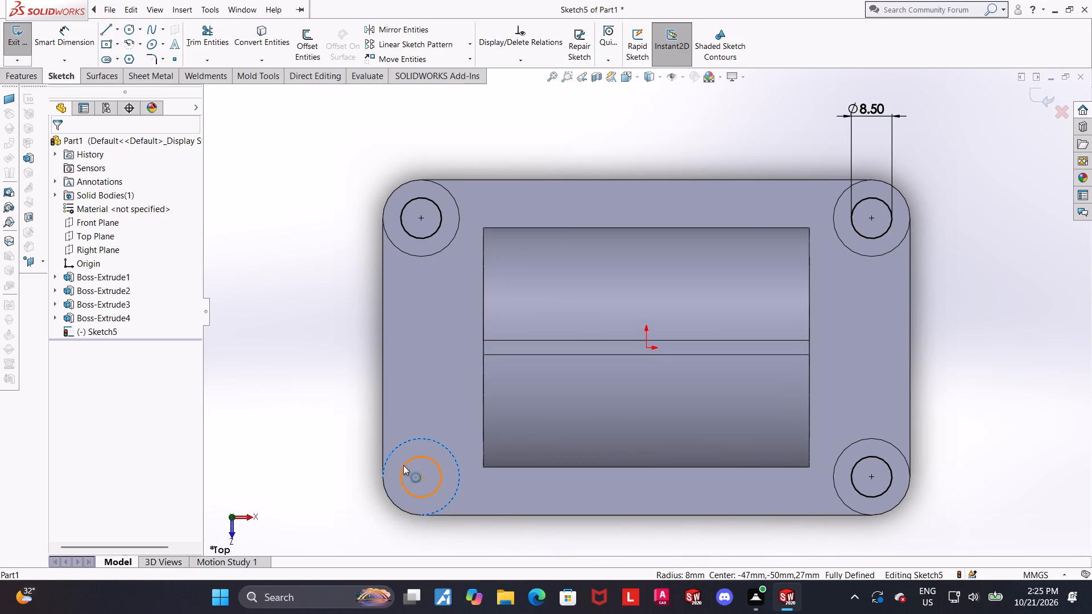
left_click(403, 465, "ctrl")
left_click(61, 376)
left_click(321, 297)
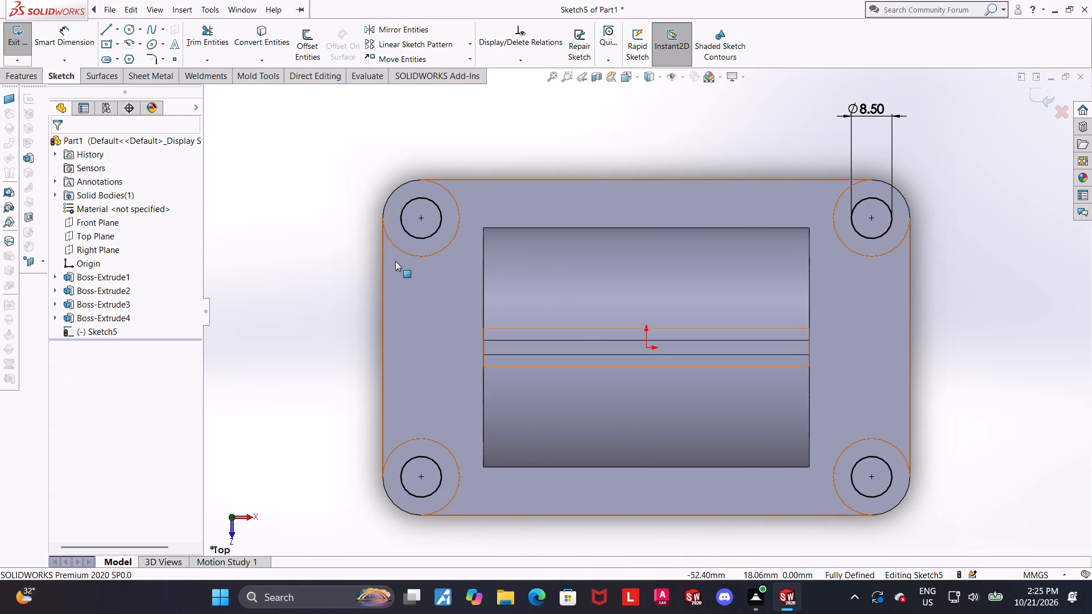
left_click(399, 249)
left_click(411, 236, "ctrl")
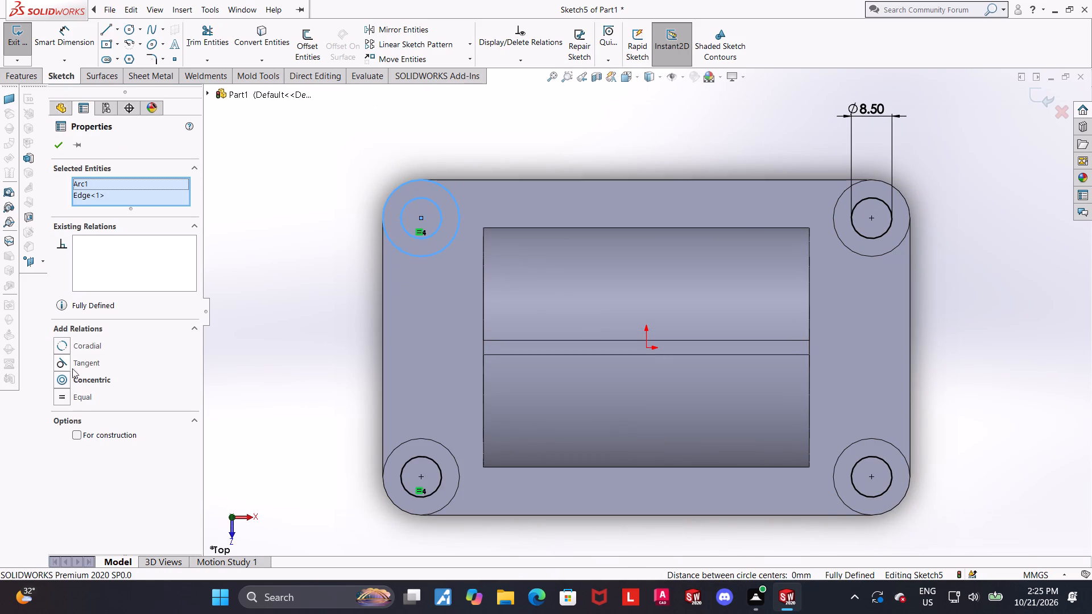
left_click(67, 378)
scroll(461, 396, "up", 4)
left_click(820, 391)
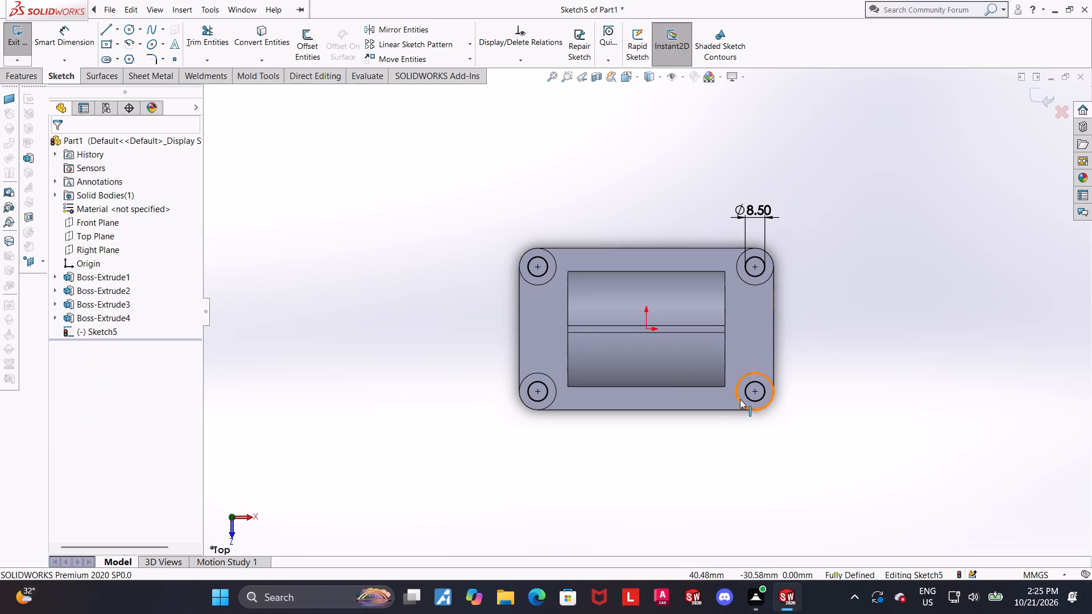
Make the two small circles at positive X concentric with the round edges of their bosses.
left_click(745, 397)
left_click(739, 401, "ctrl")
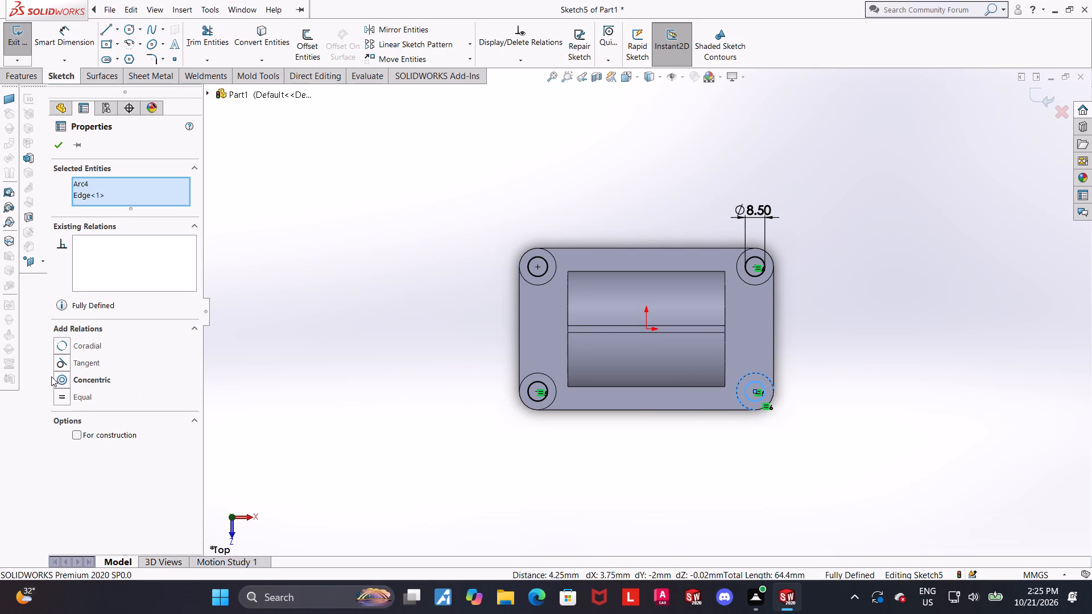
left_click(64, 376)
left_click(947, 331)
scroll(833, 308, "down", 4)
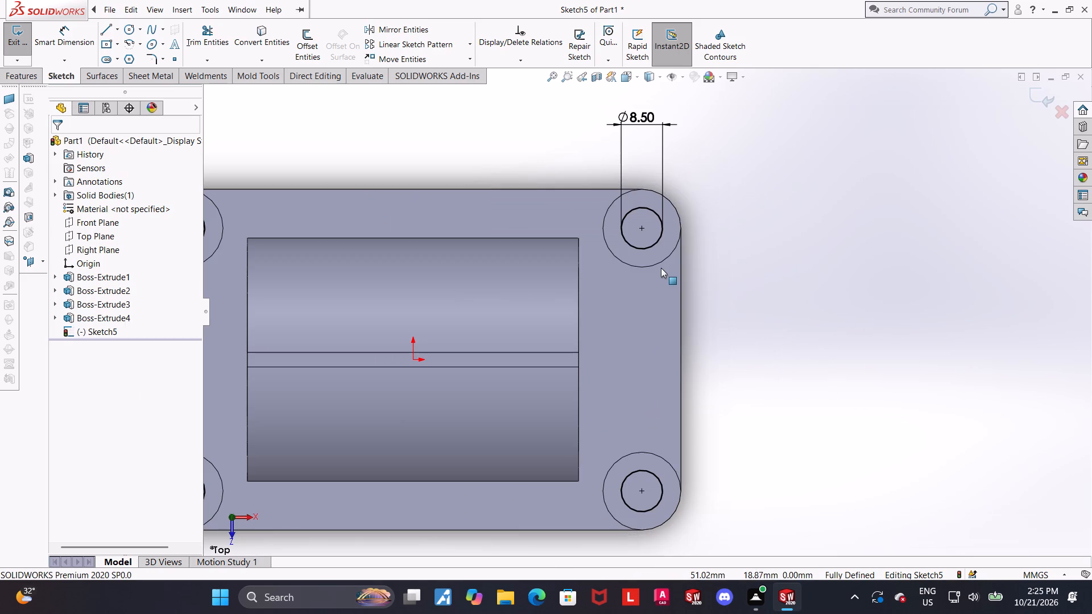
left_click(659, 264)
left_click(653, 247, "ctrl")
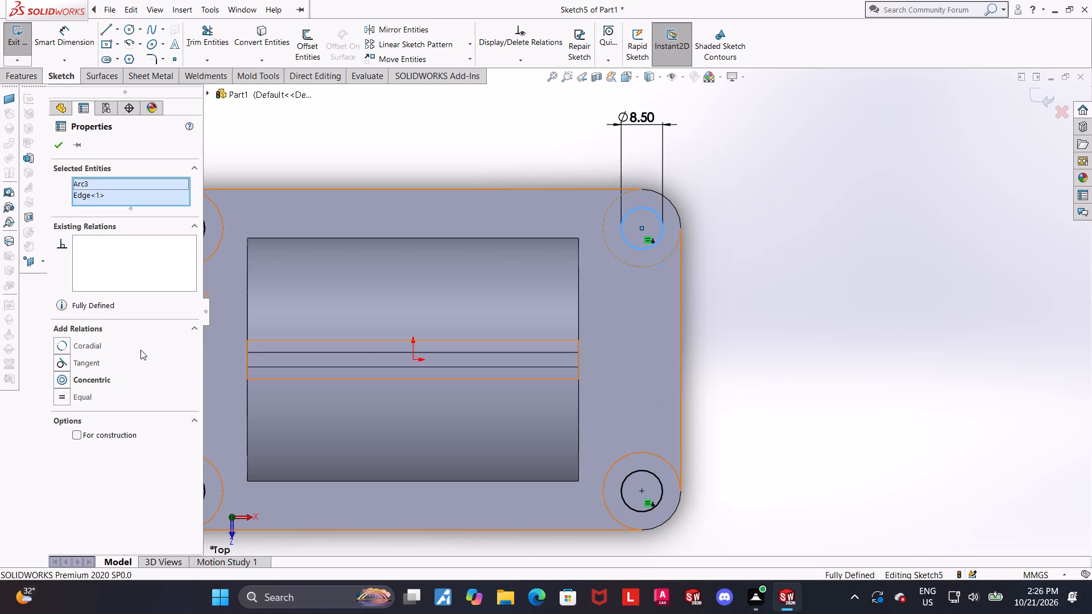
left_click(62, 379)
left_click(681, 320)
Inspect the sketch relations of each of the four small circles in turn.
left_click(643, 248)
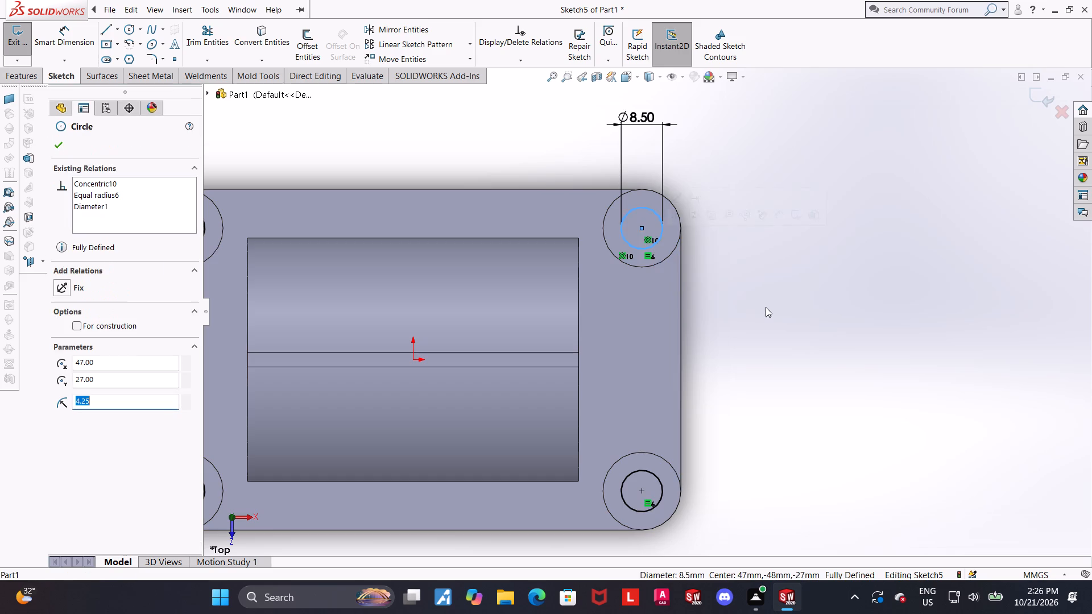
scroll(766, 307, "up", 3)
left_click(835, 334)
left_click(641, 405)
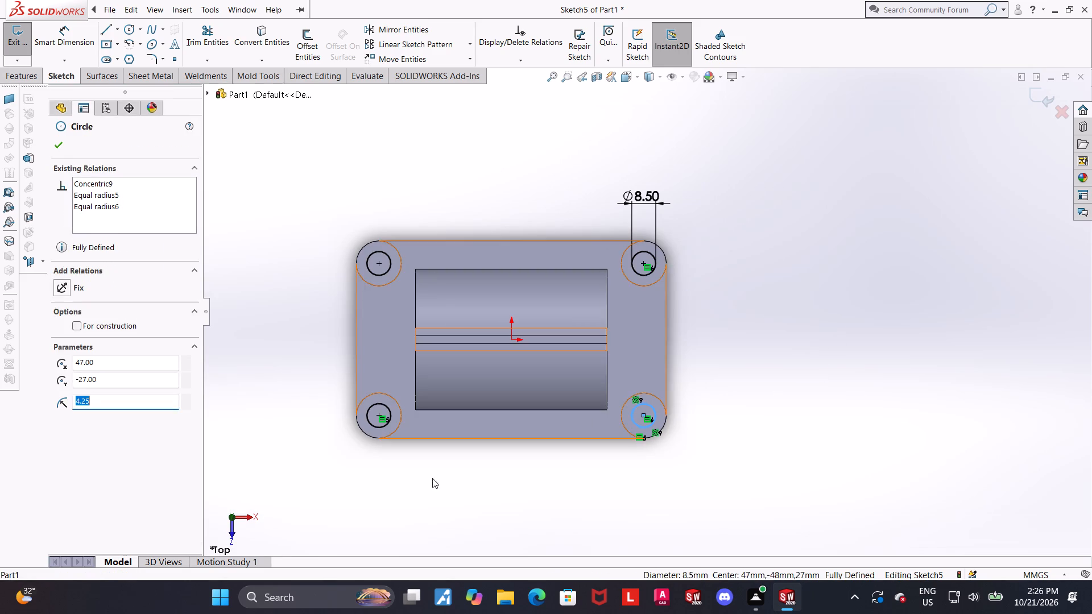
left_click(399, 509)
left_click(385, 422)
left_click(318, 292)
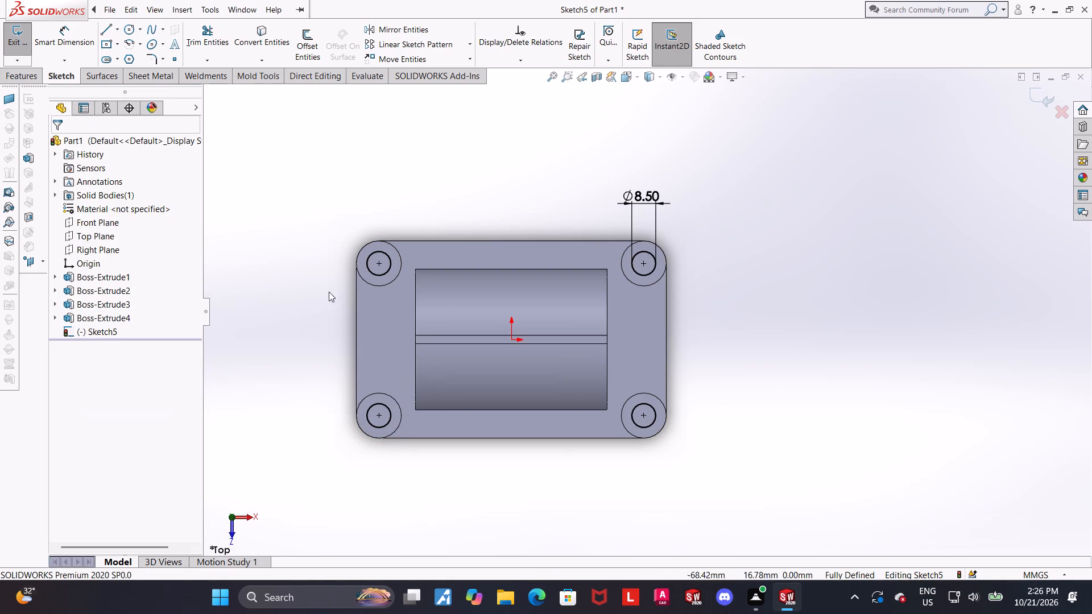
left_click(377, 276)
left_click(907, 294)
Exit the sketch and cut-extrude the four circles down through the bosses and base plate with the Up To Next end condition.
left_click(1033, 95)
middle_click_drag(699, 262, 698, 228)
scroll(627, 327, "up", 2)
scroll(611, 391, "down", 1)
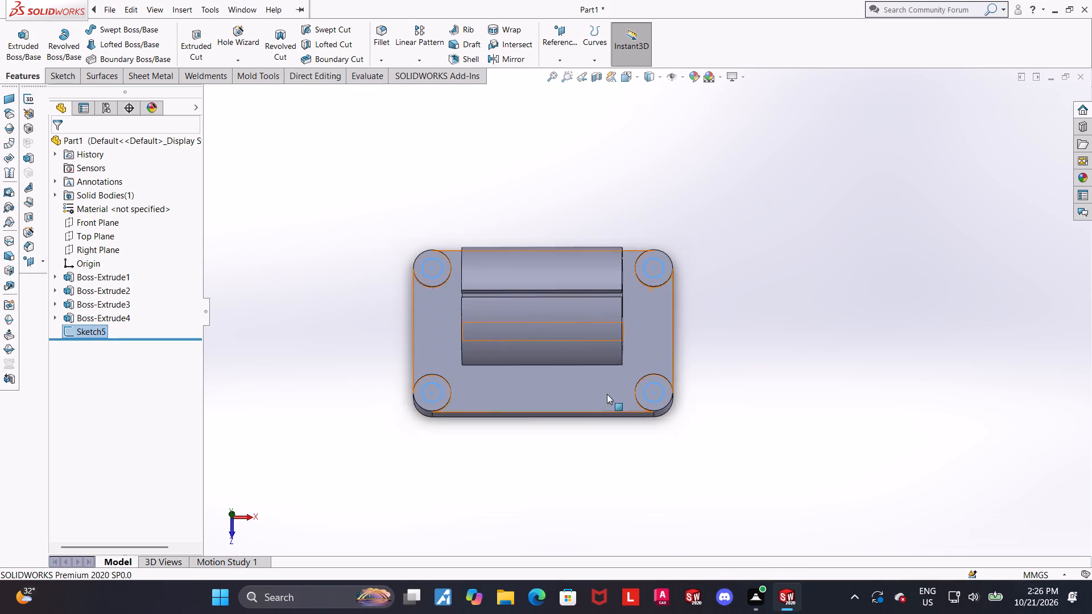
scroll(607, 394, "down", 2)
left_click(183, 34)
middle_click_drag(338, 218, 356, 127)
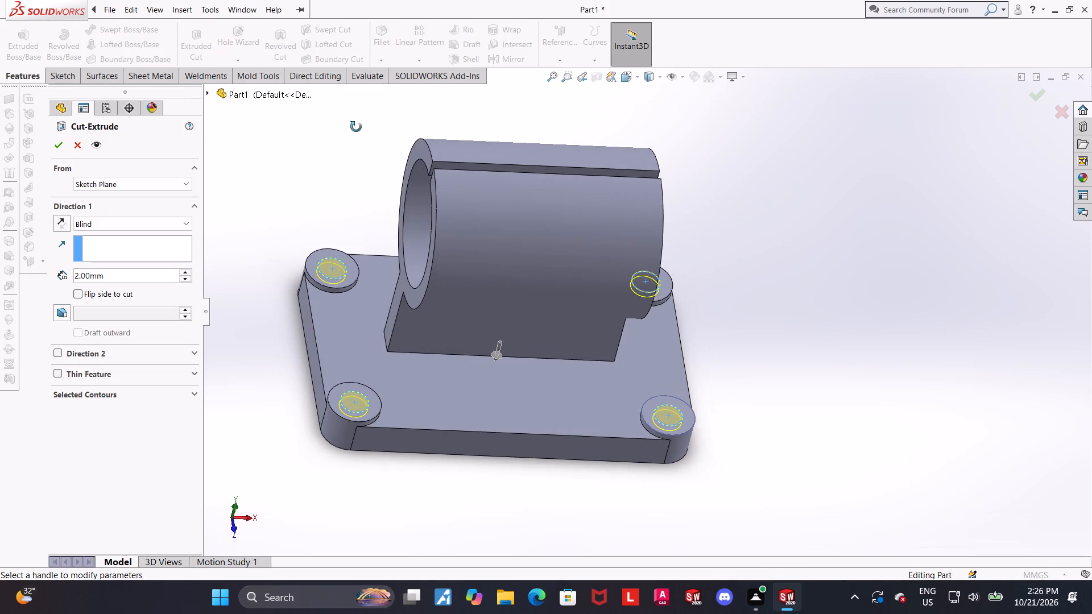
middle_click_drag(356, 127, 356, 126)
left_click(123, 221)
left_click(93, 244)
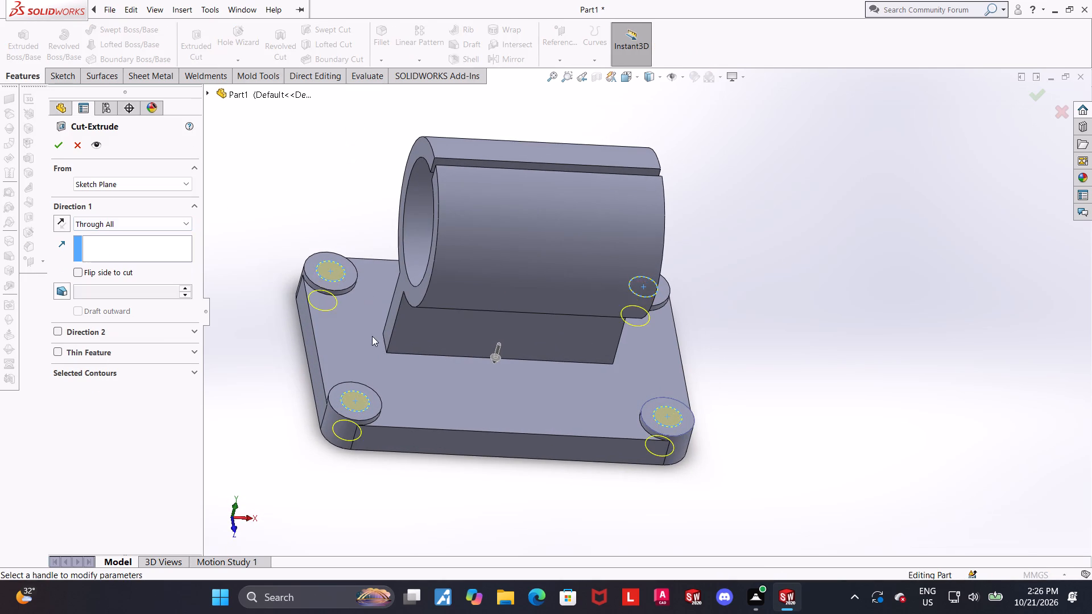
middle_click_drag(377, 326, 422, 253)
left_click(102, 218)
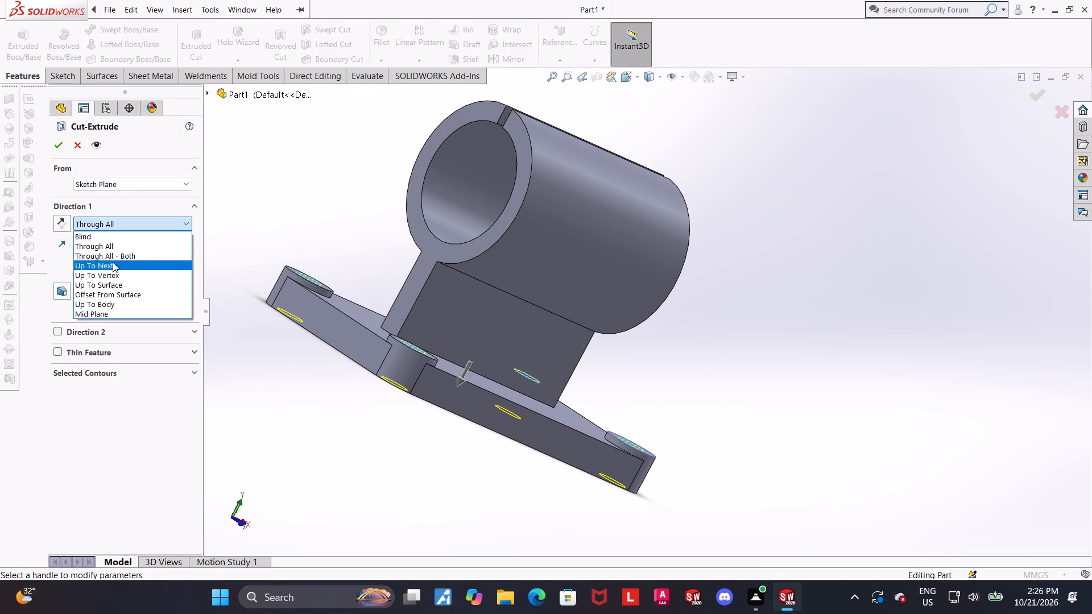
left_click(111, 269)
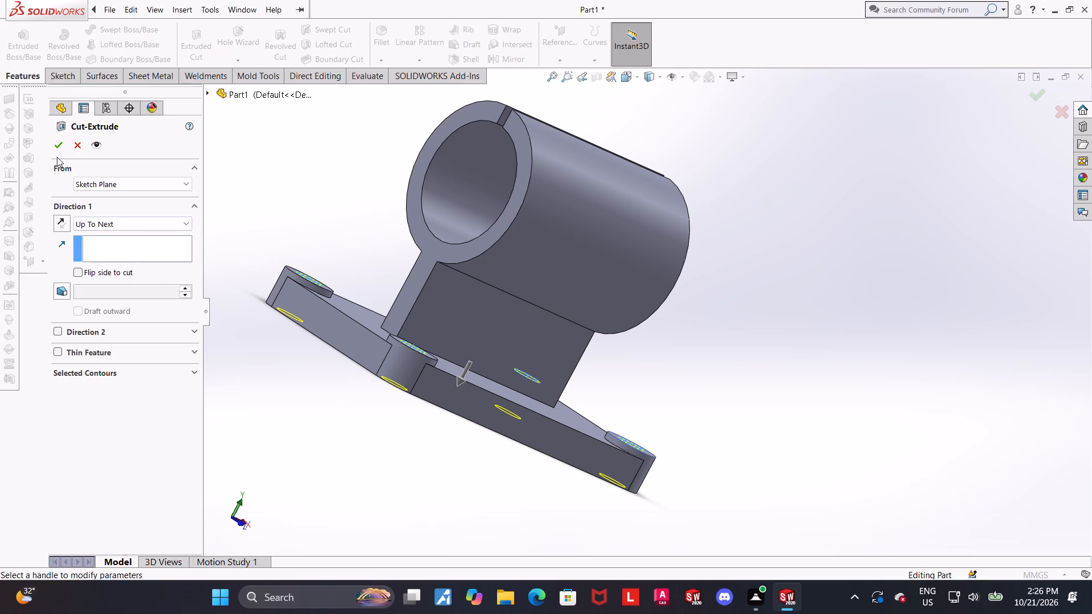
left_click(57, 151)
left_click(678, 371)
Examine the part from below and in the isometric view, checking the four corner holes and the split ring.
middle_click_drag(738, 498, 712, 305)
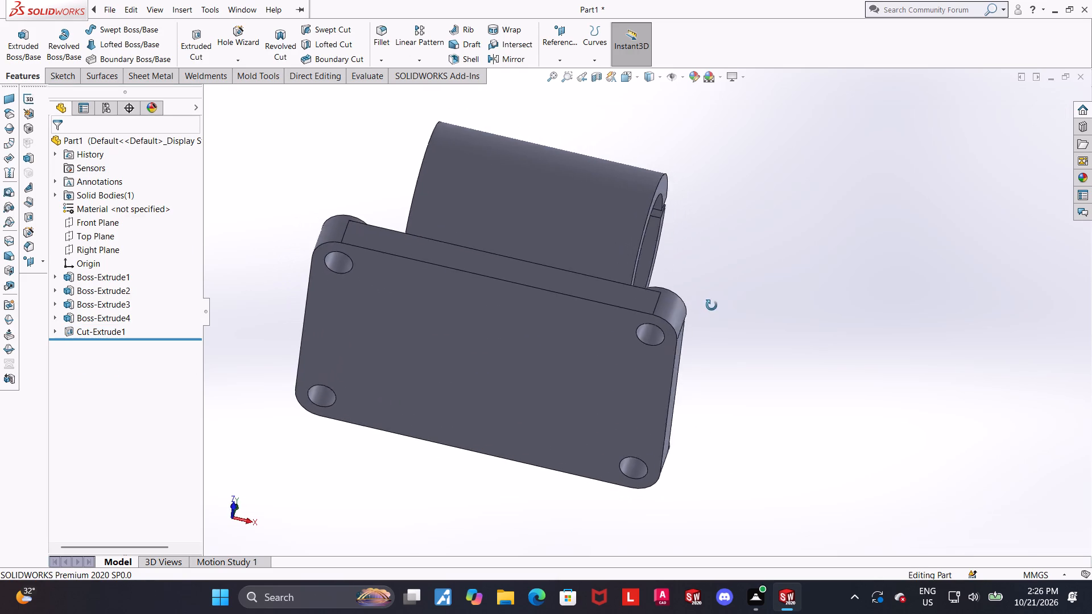
middle_click_drag(712, 305, 712, 351)
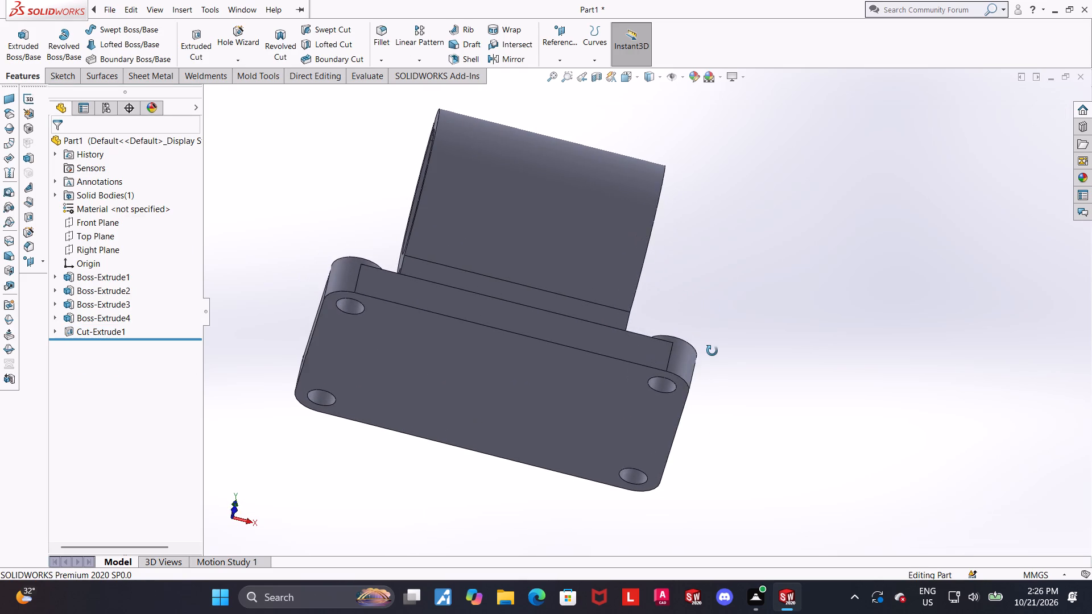
middle_click_drag(712, 351, 707, 416)
scroll(708, 416, "up", 1)
middle_click_drag(751, 296, 713, 405)
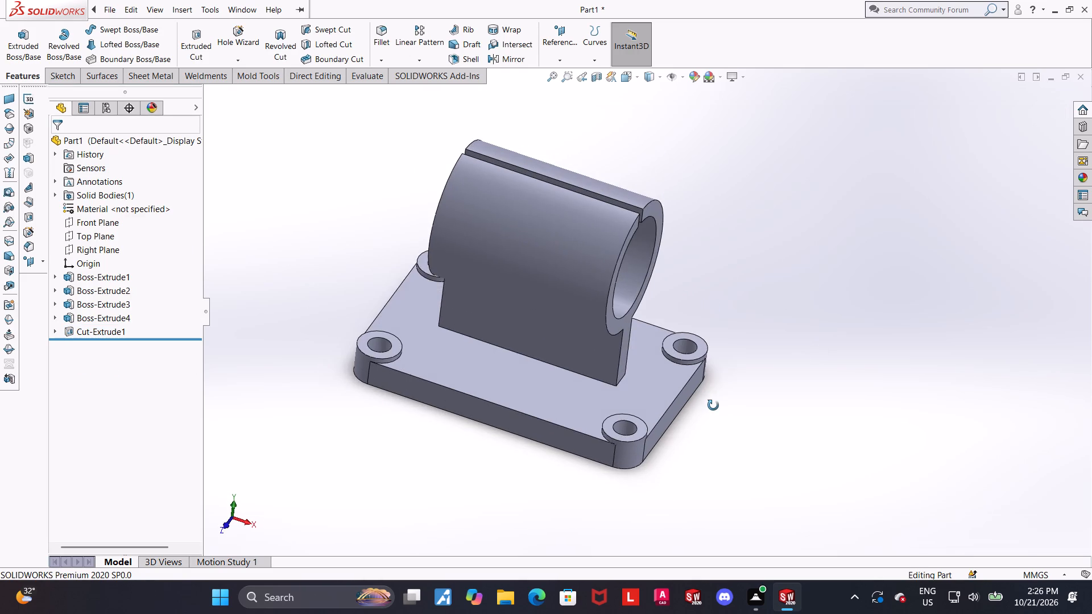
middle_click_drag(713, 405, 709, 403)
key("ctrl+7")
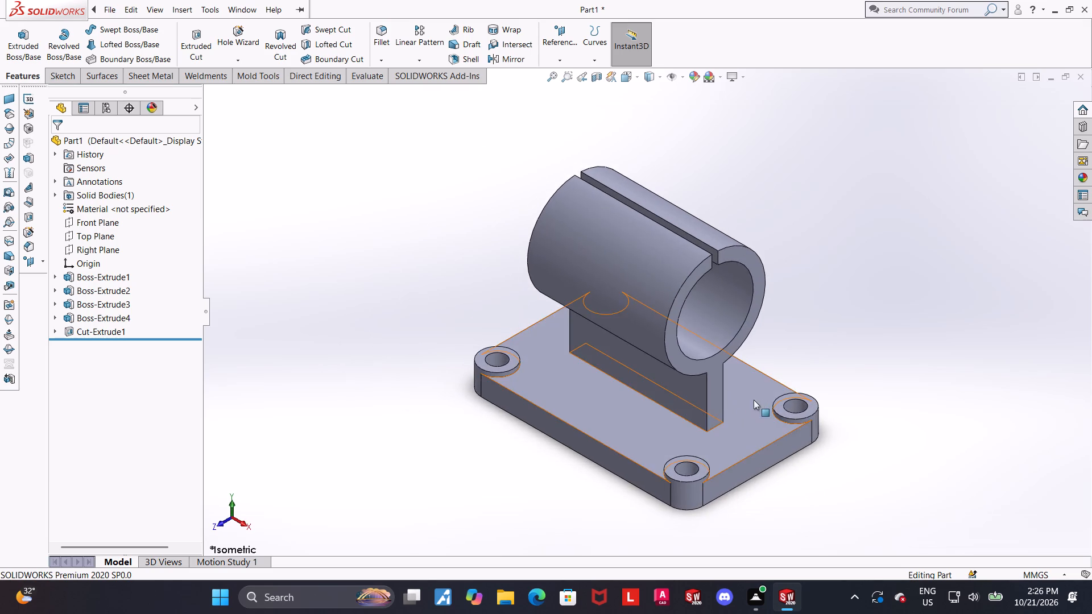
scroll(764, 404, "up", 2)
scroll(802, 411, "down", 1)
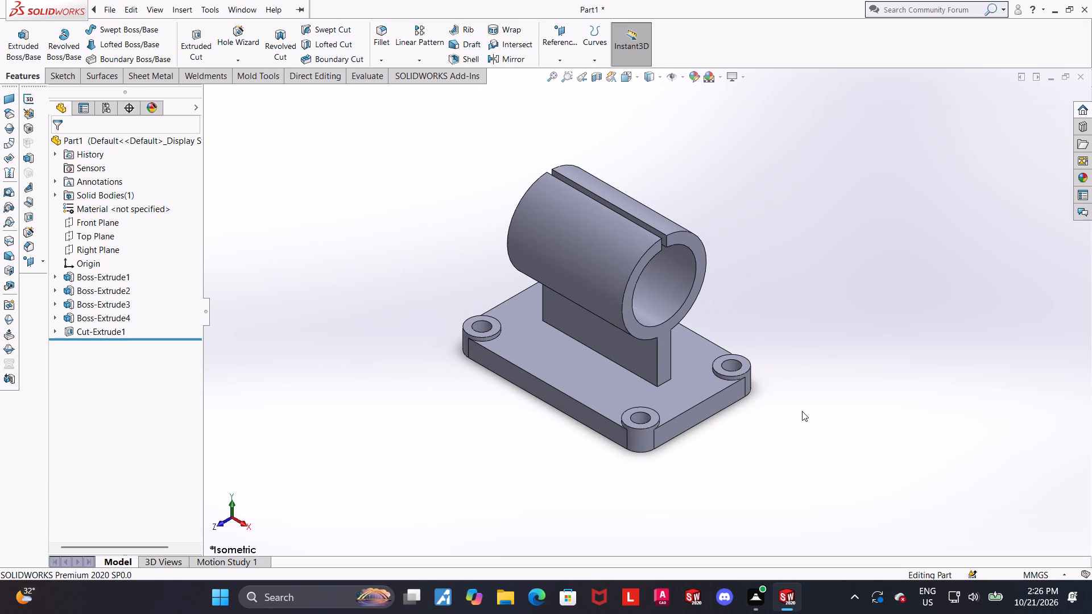
scroll(802, 411, "down", 2)
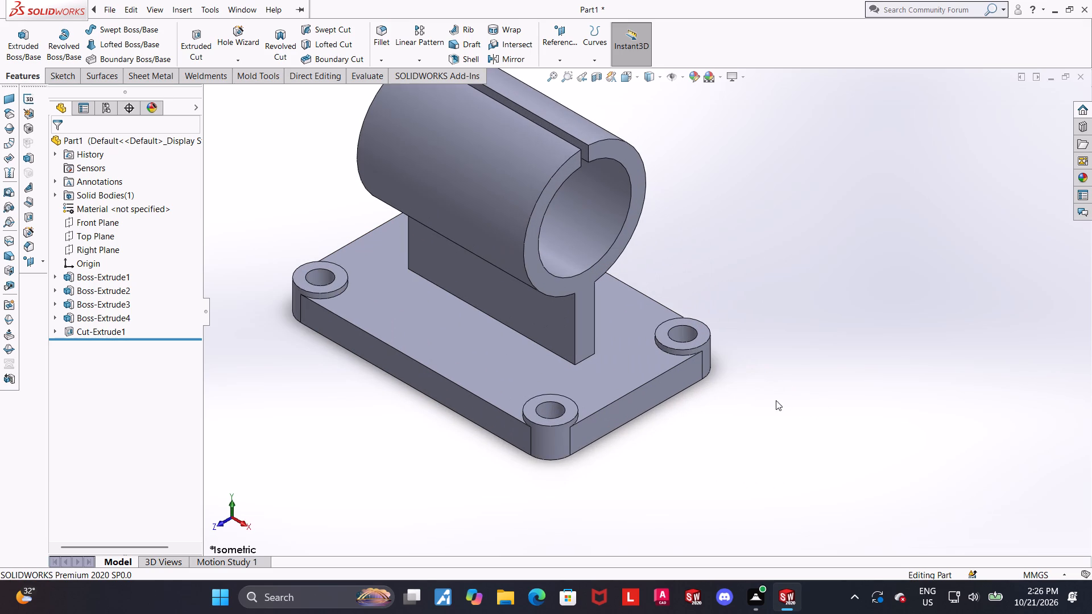
scroll(703, 387, "down", 2)
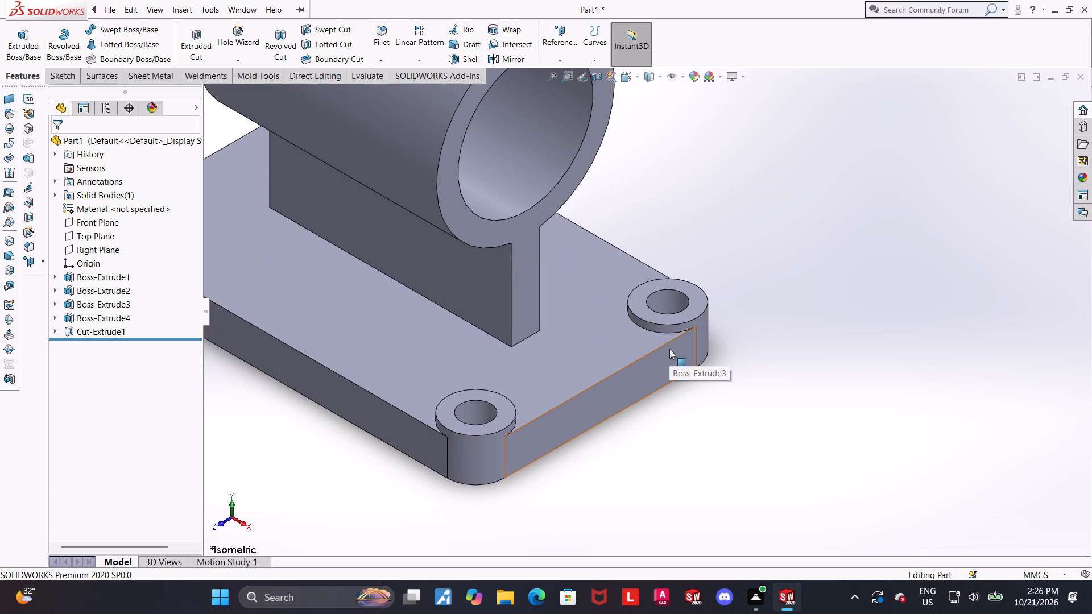
scroll(669, 349, "down", 1)
scroll(669, 349, "up", 1)
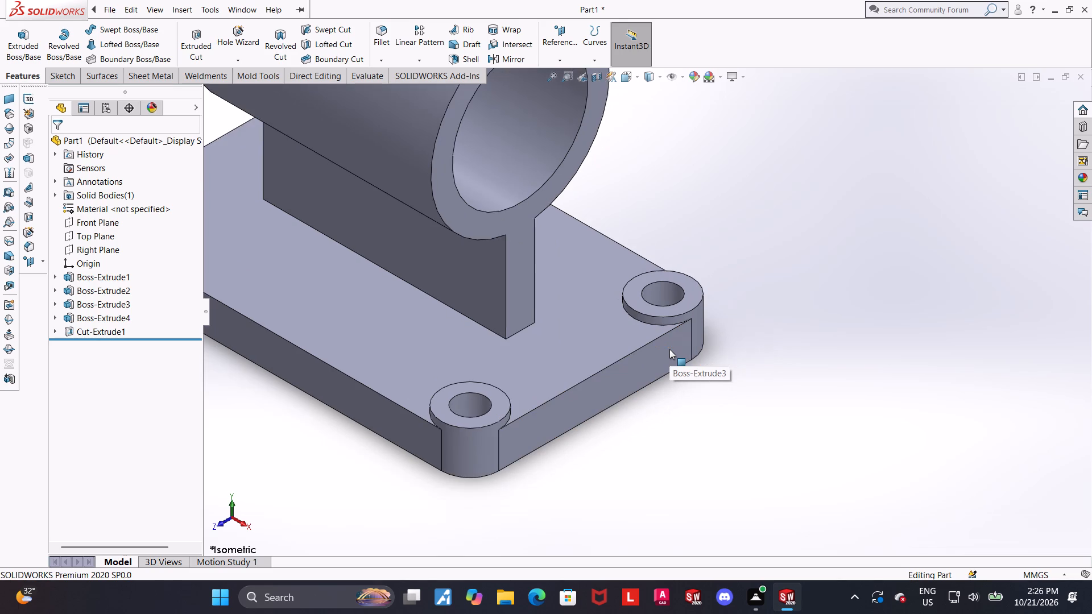
scroll(669, 349, "down", 2)
scroll(669, 349, "up", 6)
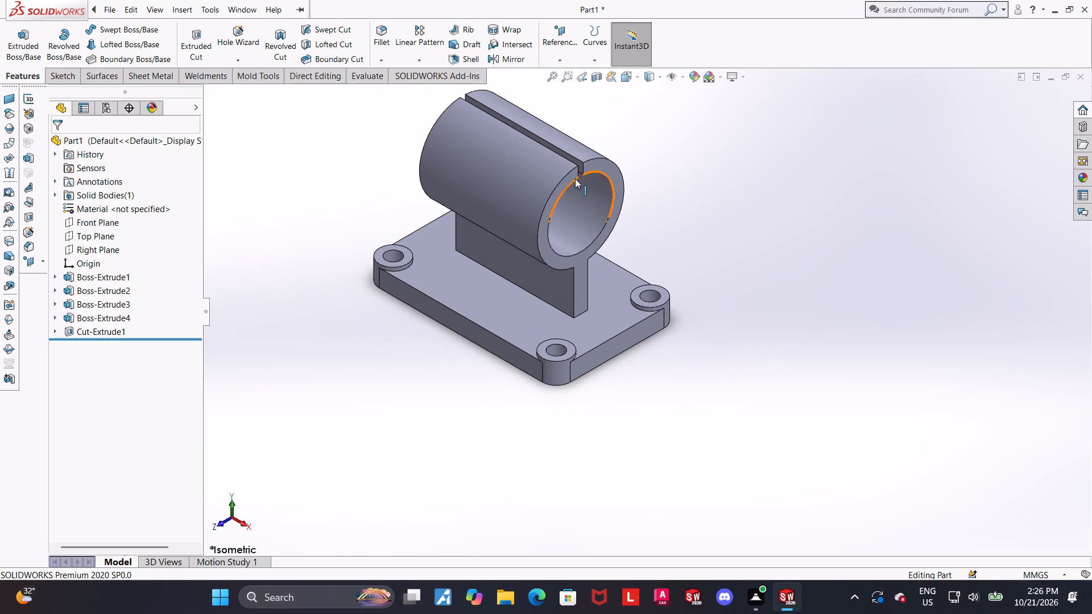
scroll(575, 179, "down", 2)
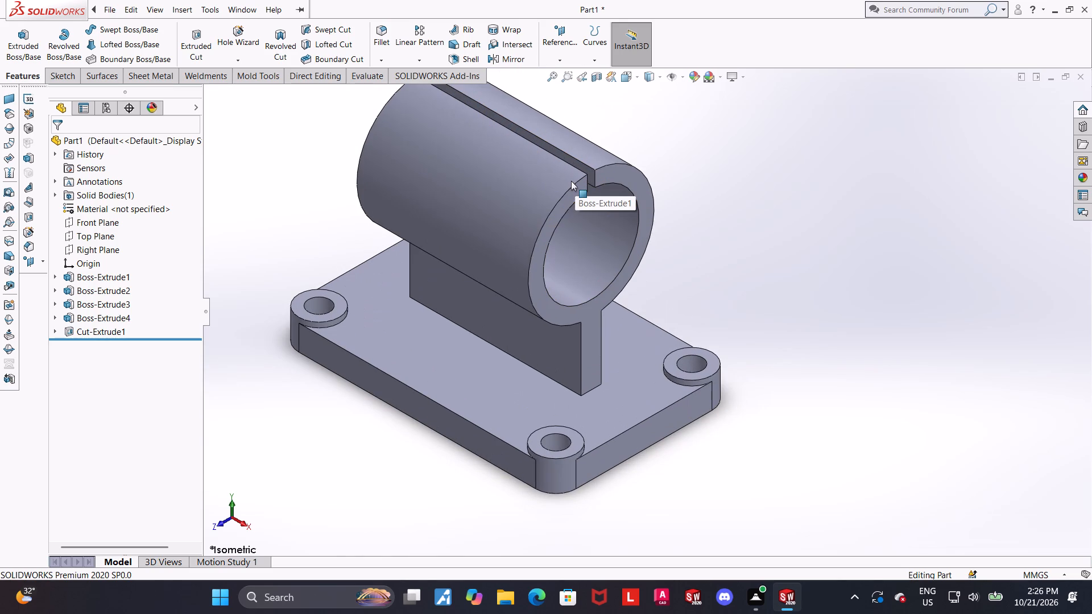
scroll(571, 183, "up", 1)
scroll(733, 219, "down", 1)
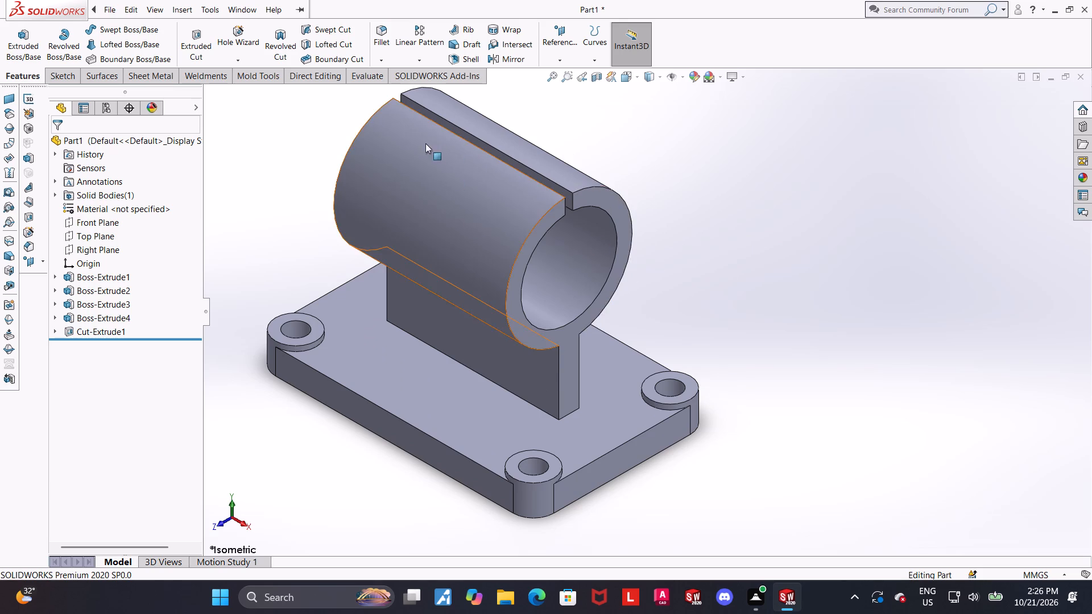
scroll(381, 169, "up", 2)
Start a new sketch on the Right Plane.
left_click(82, 245)
left_click(89, 231)
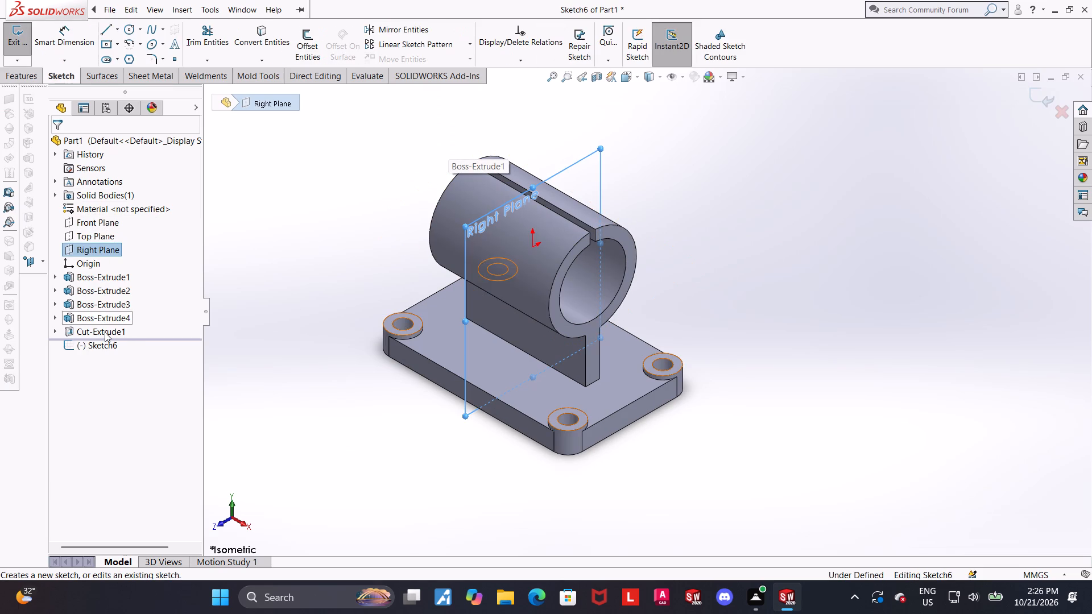
Viewing the Right Plane straight on, sketch three connected lines from the base plate's top +Z corner, about 12 mm up, then about 20 mm, ending at the ring's outermost point.
left_click(105, 344)
left_click(129, 331)
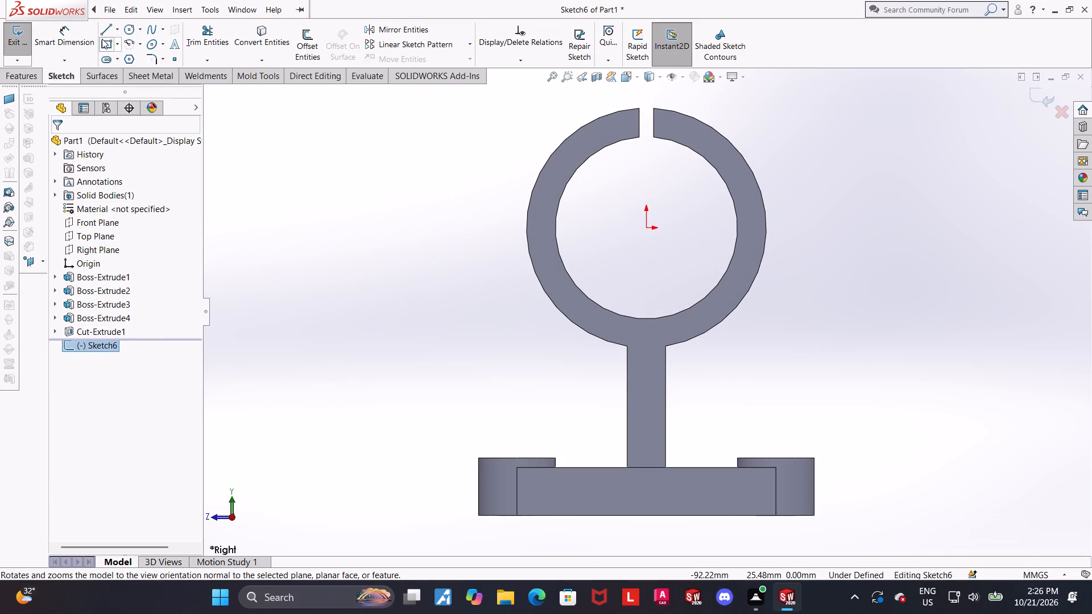
left_click(104, 30)
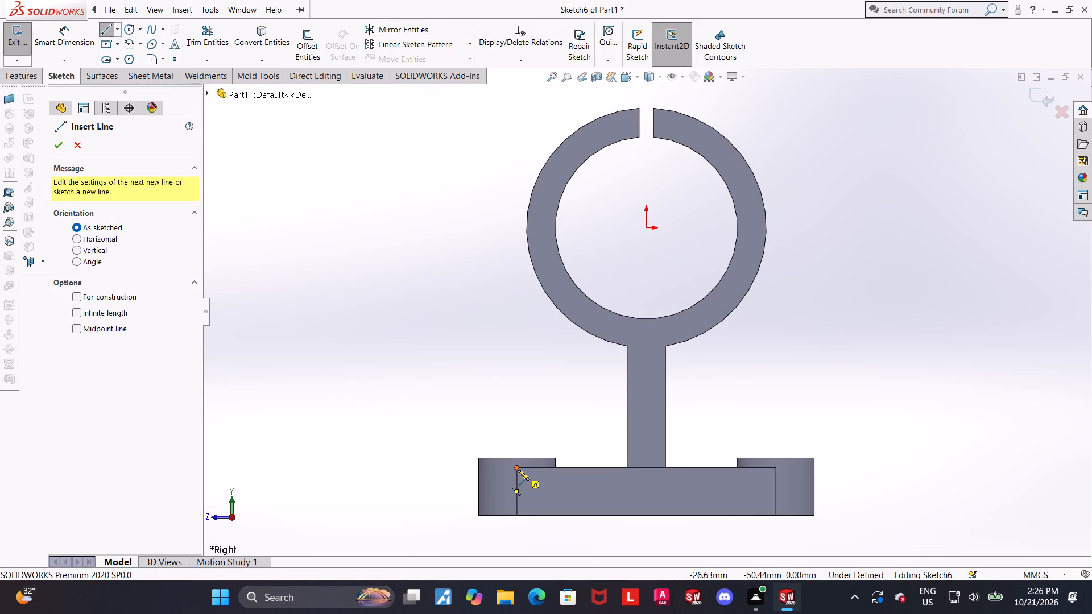
left_click(518, 470)
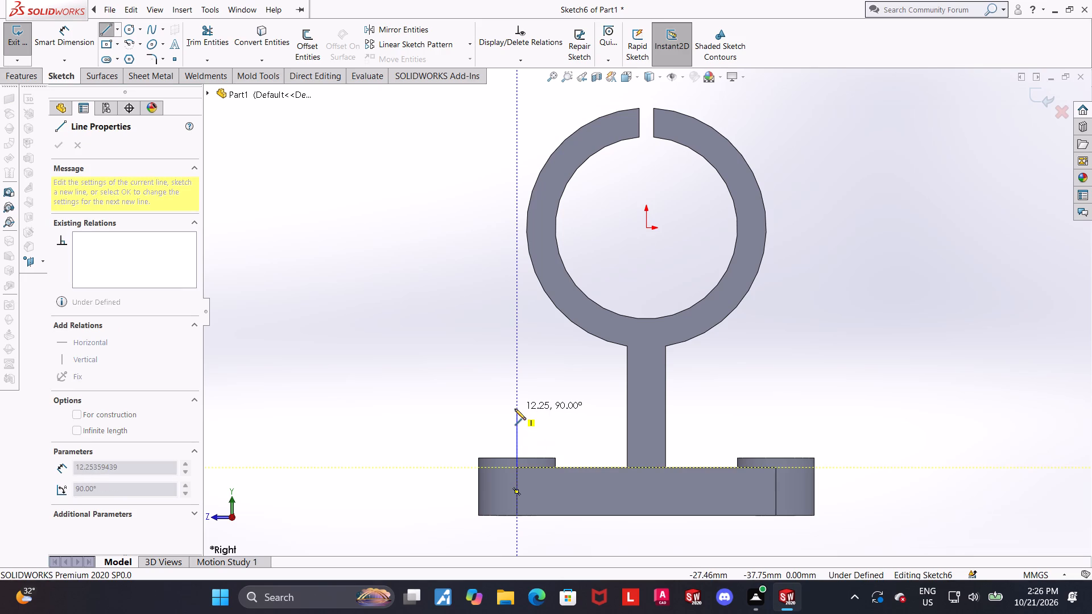
left_click(515, 409)
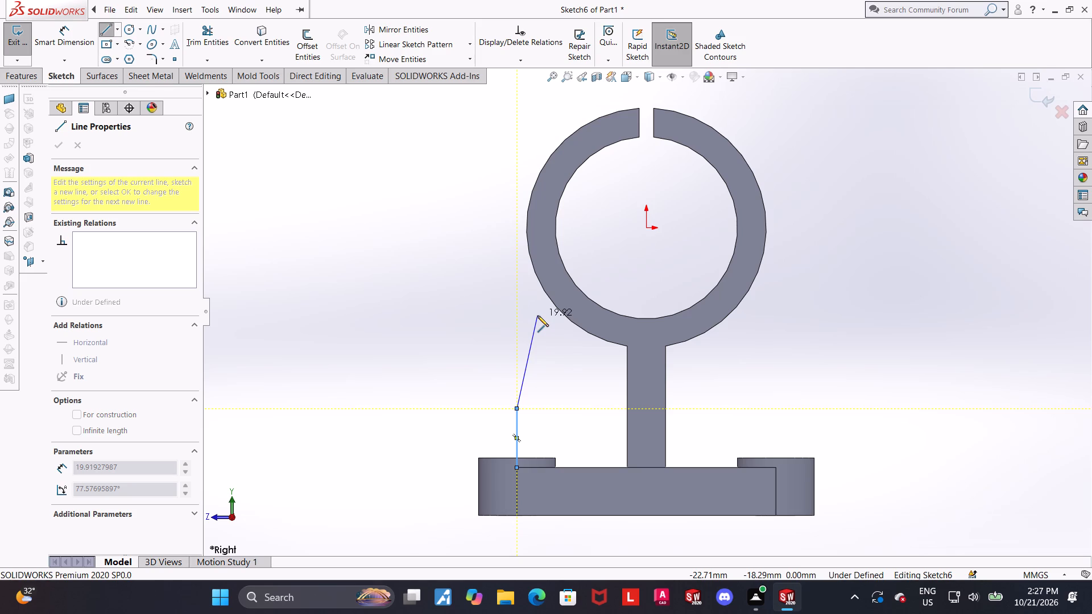
left_click(537, 316)
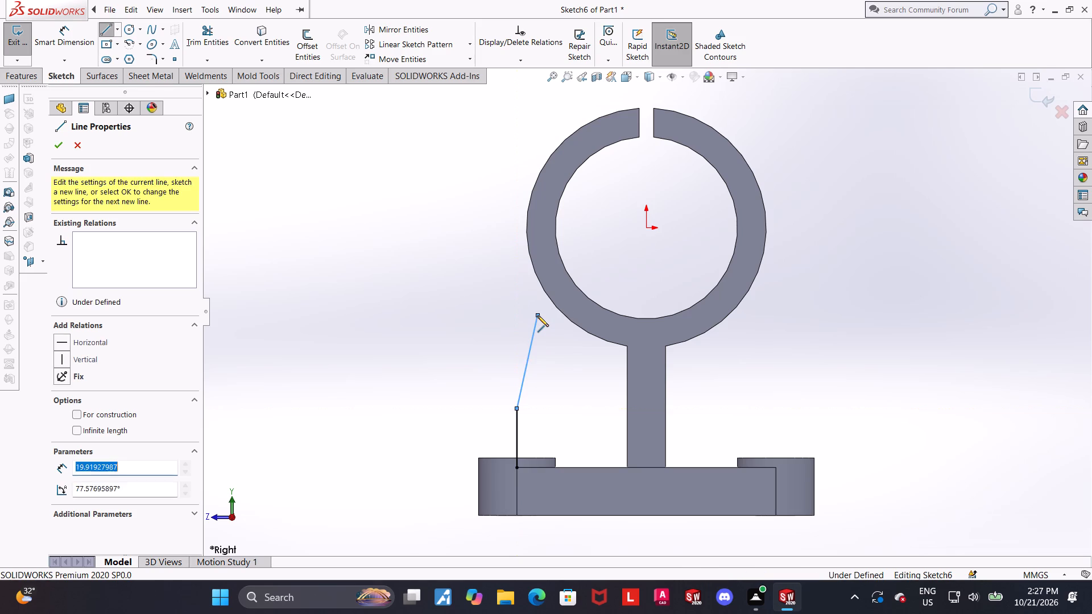
left_click(524, 228)
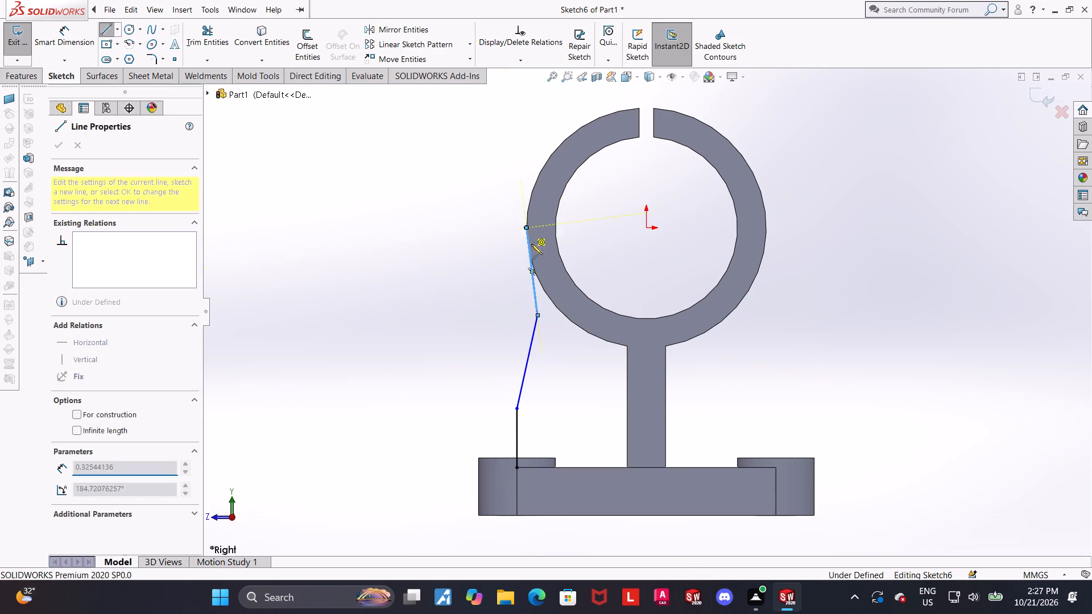
key("Escape")
key("Escape")
Make the sketch line that ends at the ring's outermost point vertical.
left_click(533, 263)
left_click(581, 214)
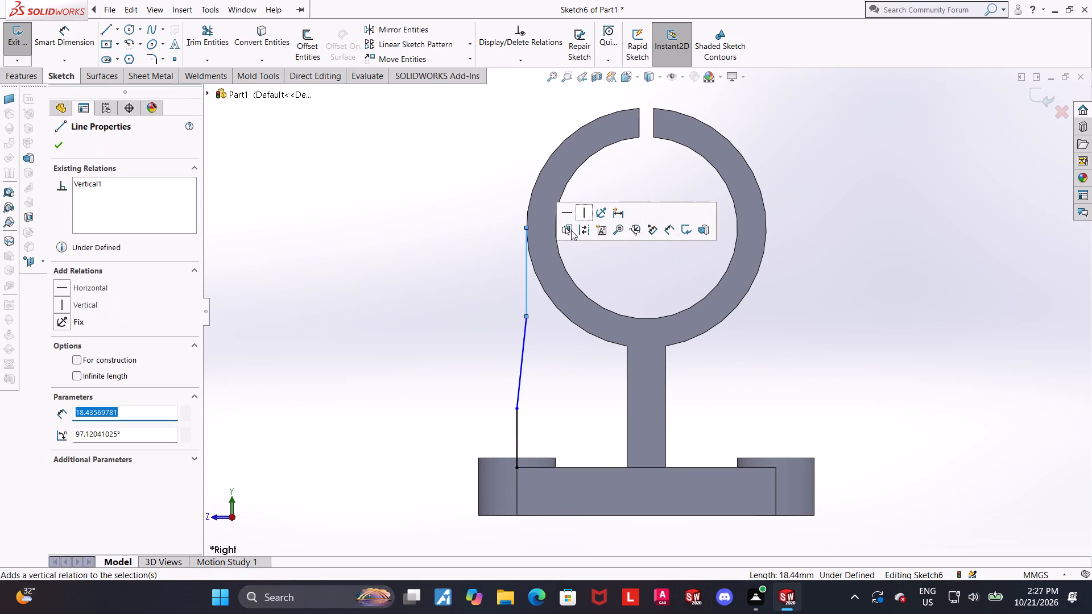
key("Escape")
key("Escape")
key("Escape")
Continue the profile from the ring's outermost point: about 8 mm up, about 17 mm slanting inward, up, across, and down to just above the ring's split.
left_click(107, 28)
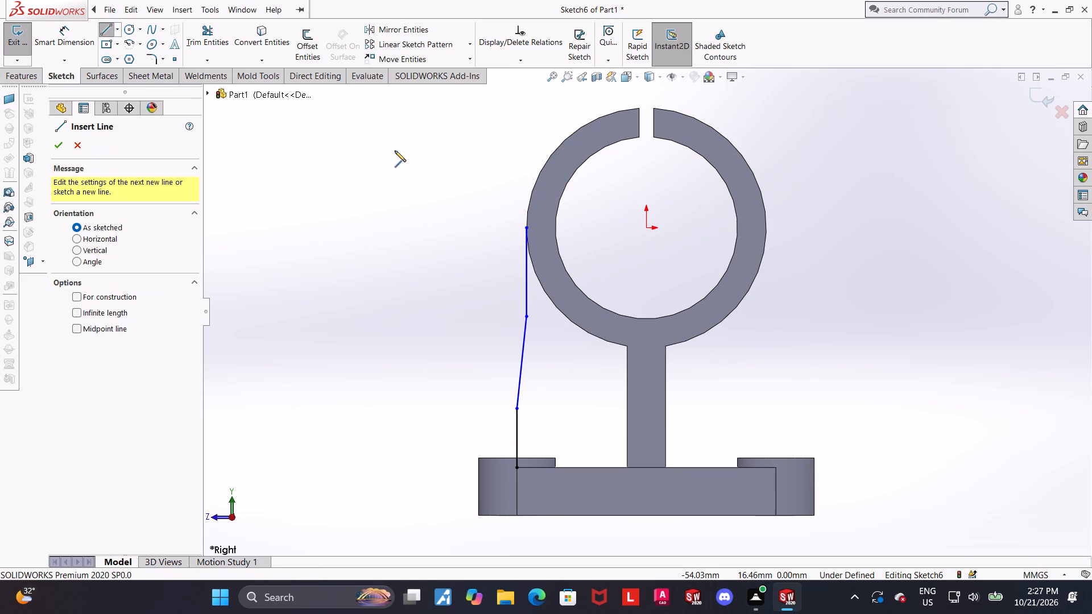
left_click(527, 227)
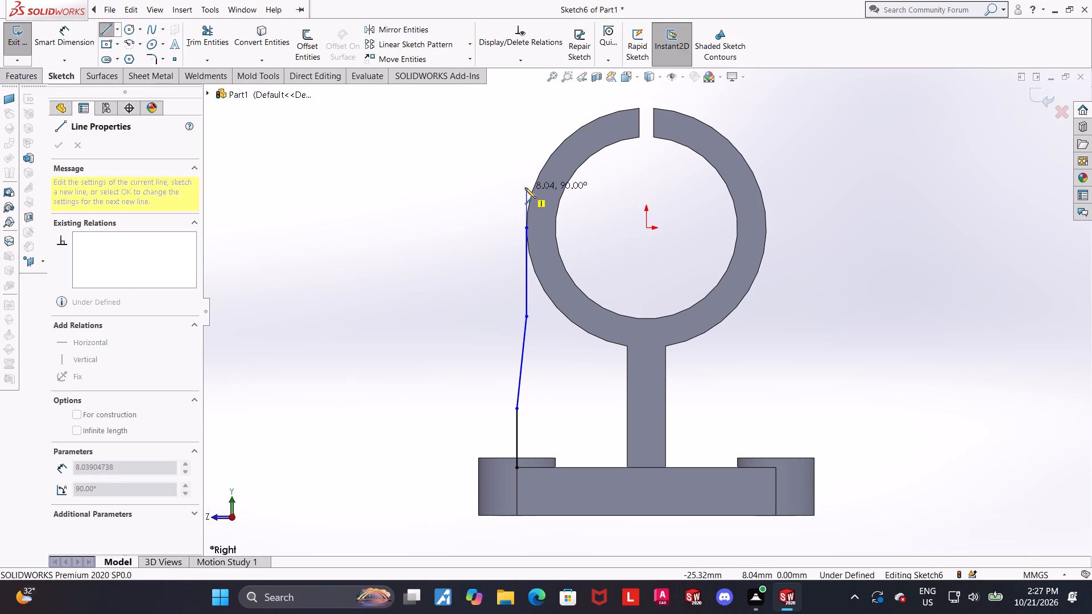
left_click(525, 188)
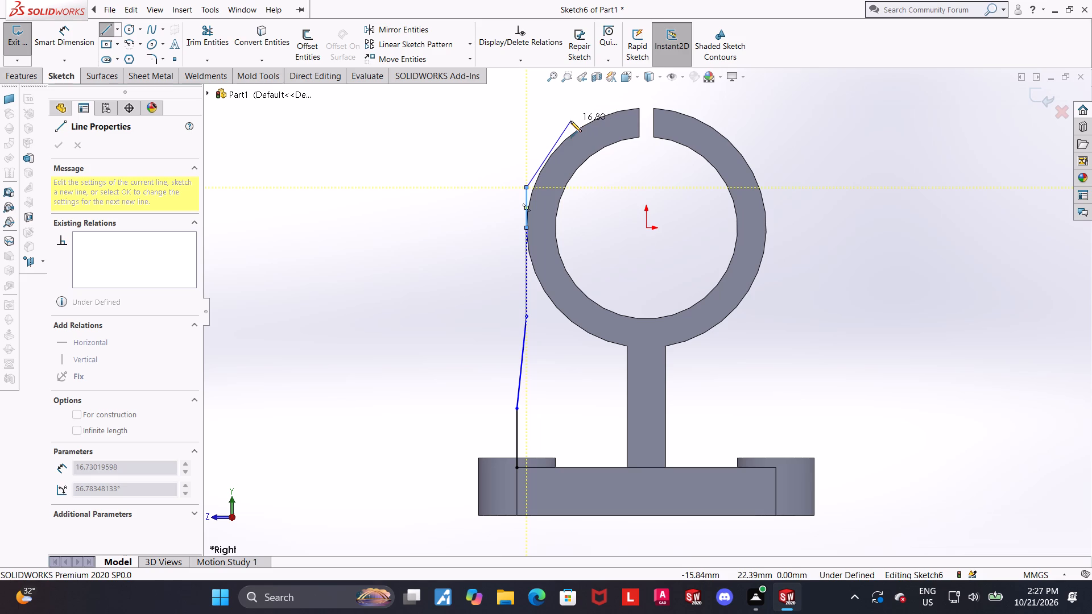
left_click(570, 121)
scroll(576, 106, "up", 2)
scroll(577, 112, "down", 3)
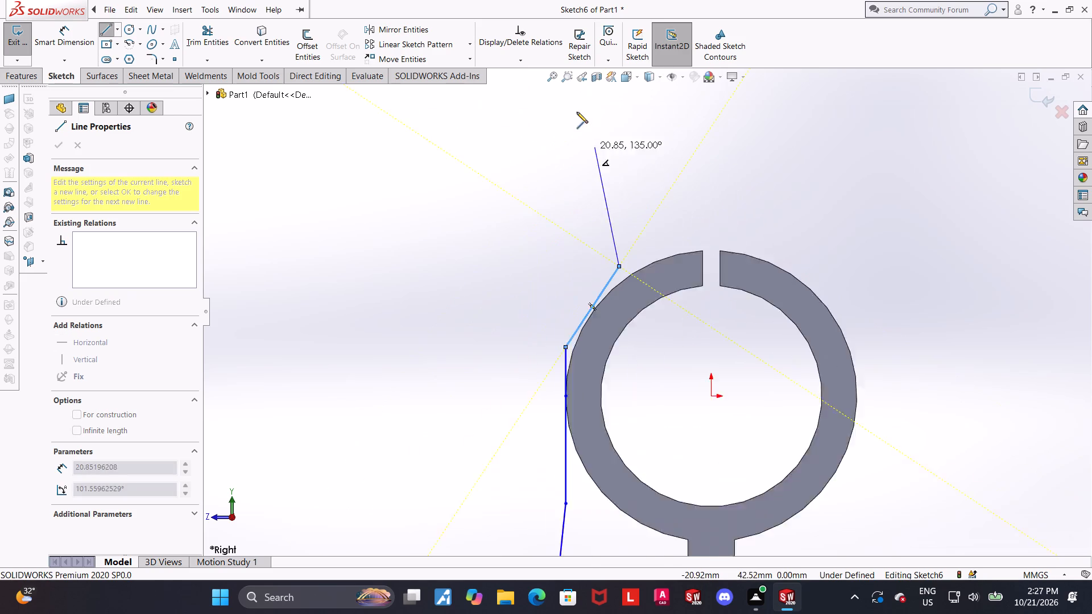
scroll(577, 112, "down", 1)
left_click(634, 155)
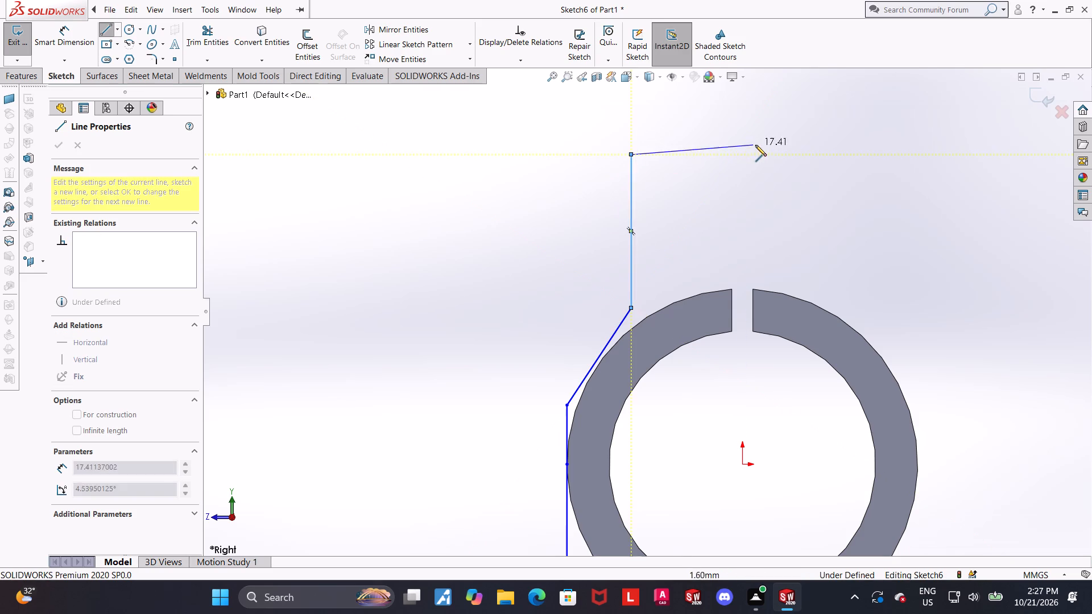
left_click(727, 157)
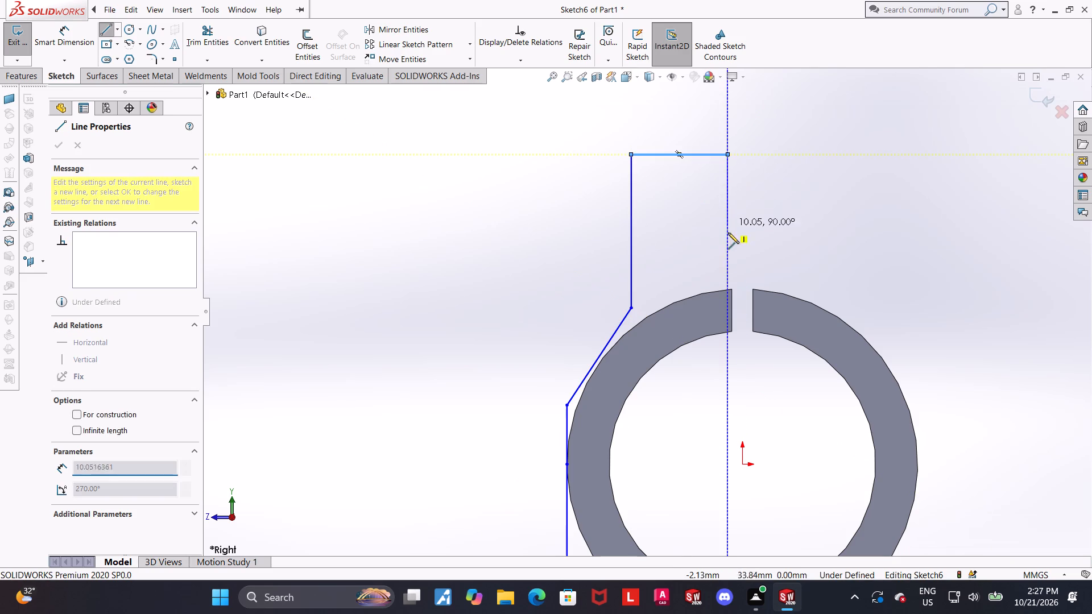
left_click(730, 283)
key("Escape")
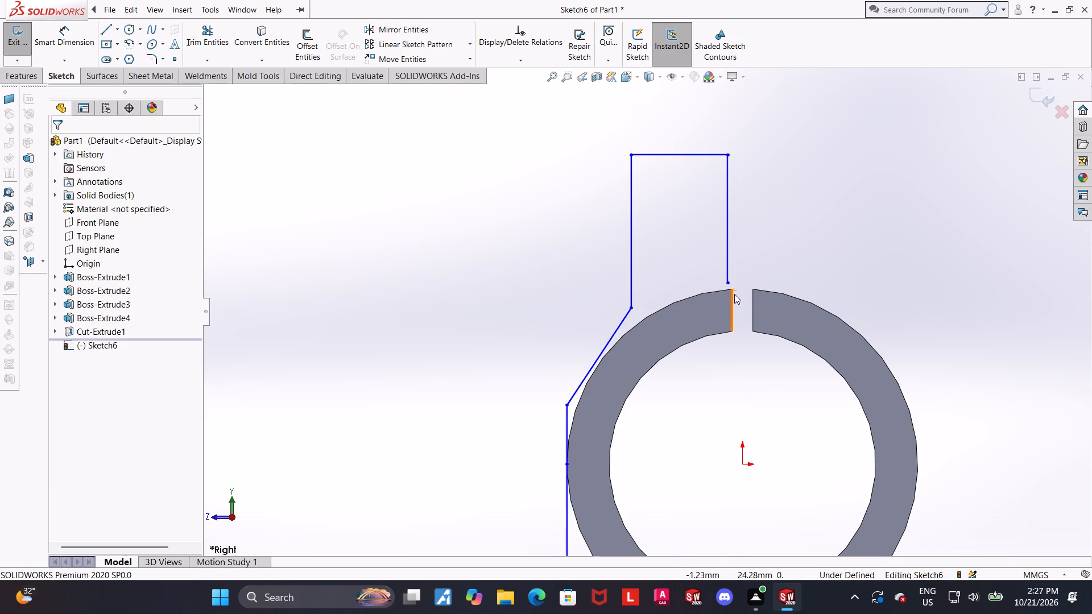
Add a Vertical relation between the profile's open upper endpoint and the adjacent outer corner of the ring's split.
left_click(734, 295)
left_click(758, 374)
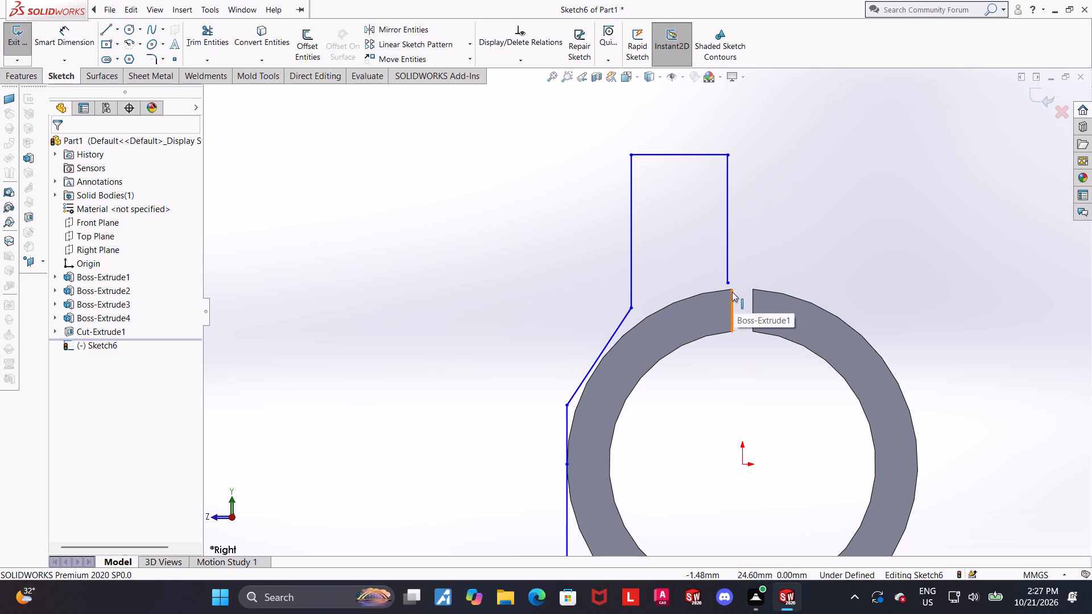
left_click(748, 264)
scroll(739, 292, "down", 6)
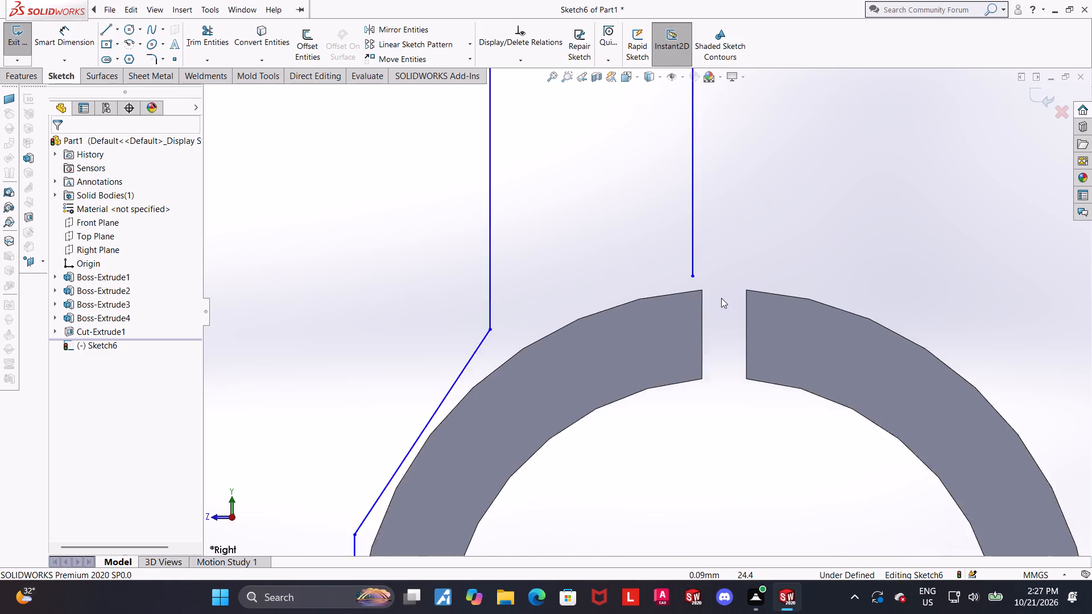
scroll(721, 298, "down", 4)
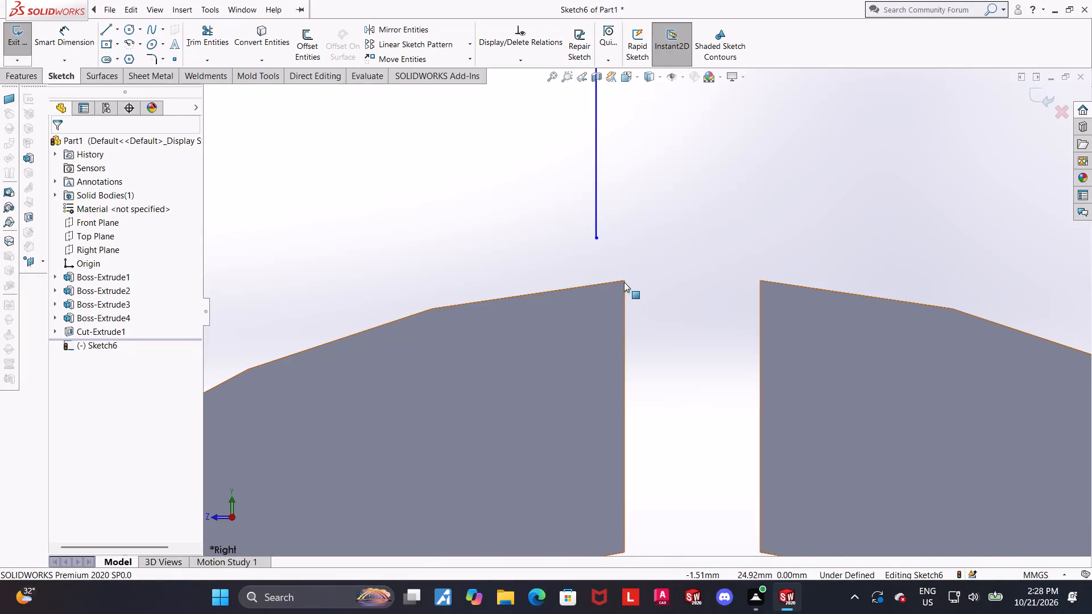
scroll(626, 279, "up", 4)
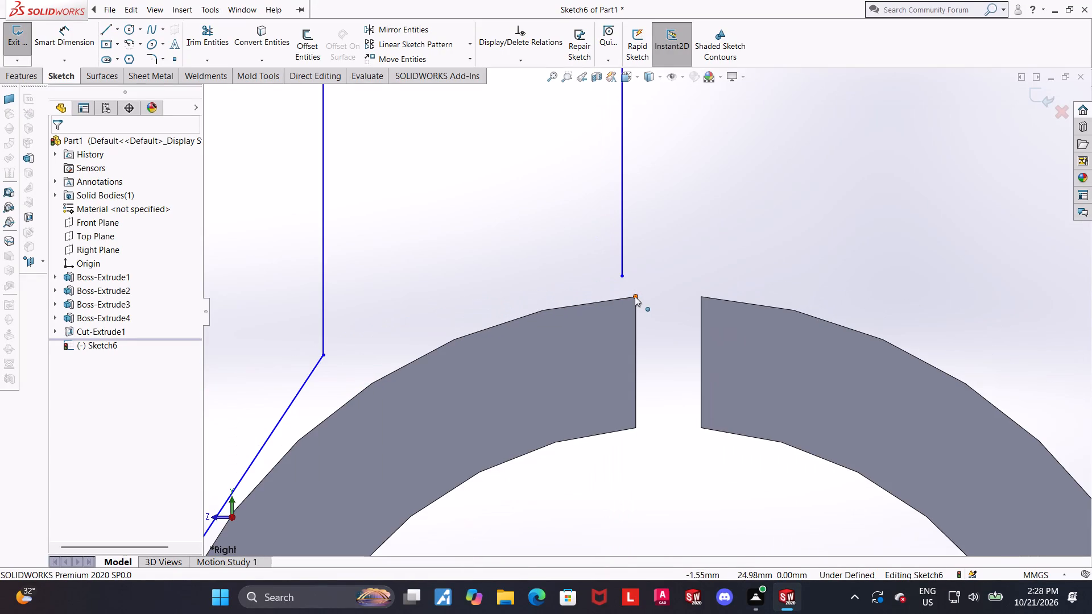
left_click(635, 296)
left_click(624, 279, "ctrl")
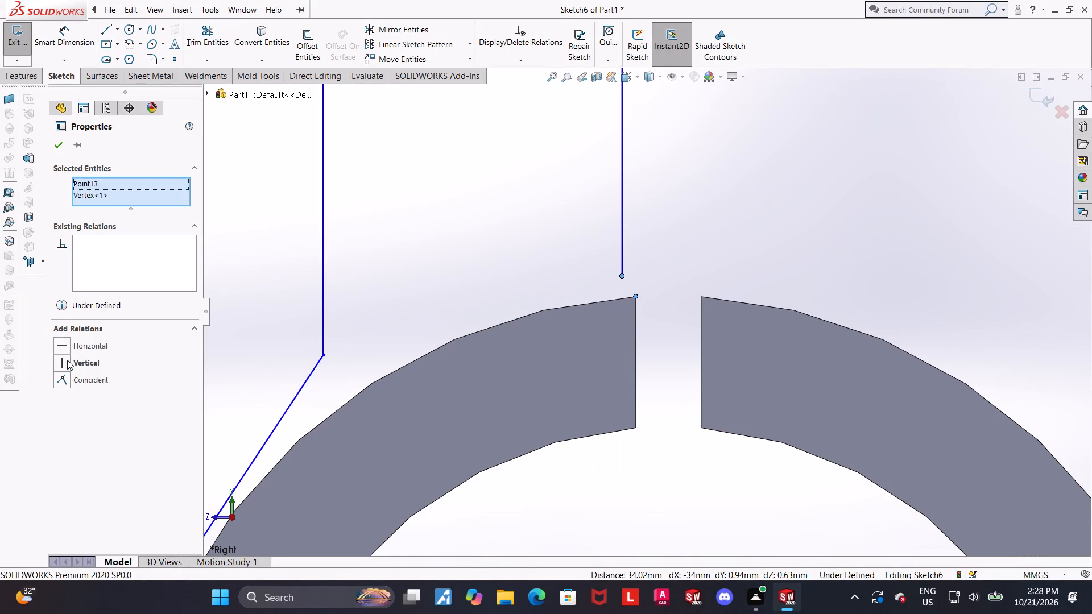
left_click(65, 362)
left_click(767, 236)
Sketch a horizontal line along the base plate's top edge from the profile's lower endpoint to the near side of the leg.
scroll(767, 236, "up", 5)
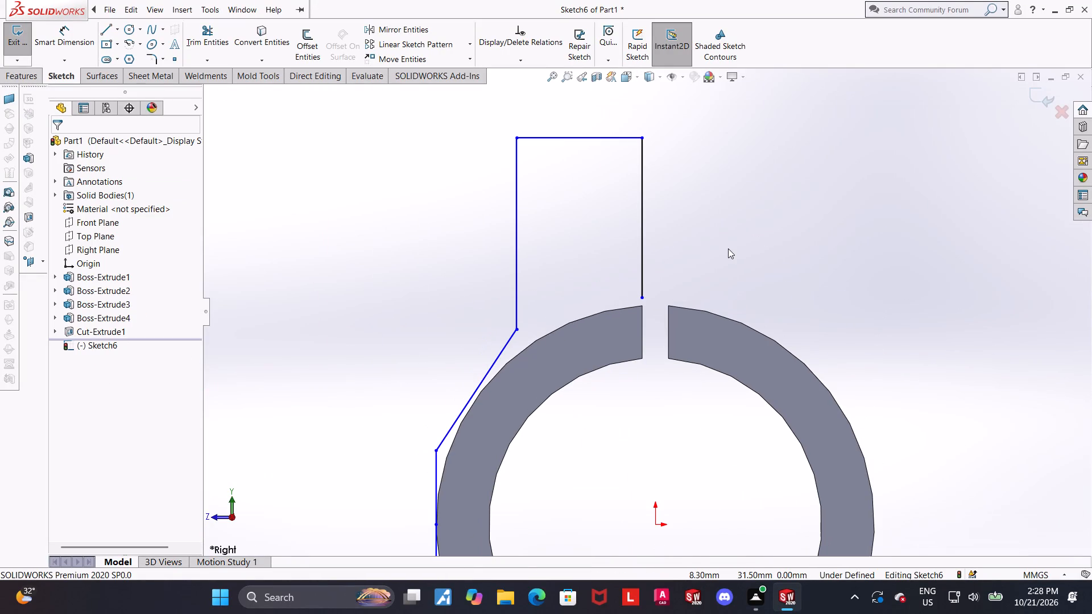
scroll(728, 248, "up", 1)
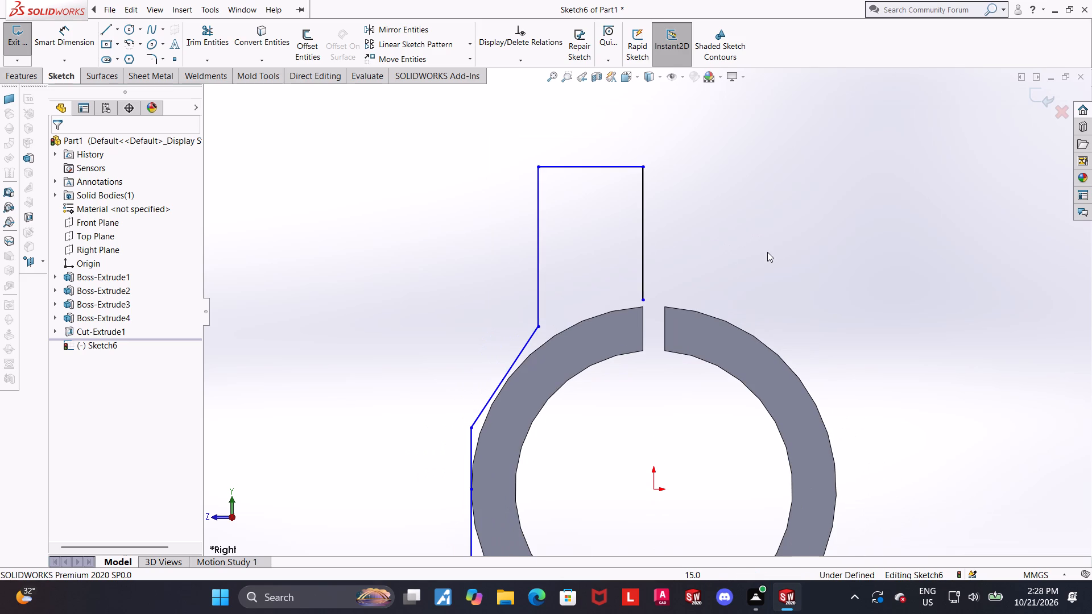
scroll(767, 252, "up", 1)
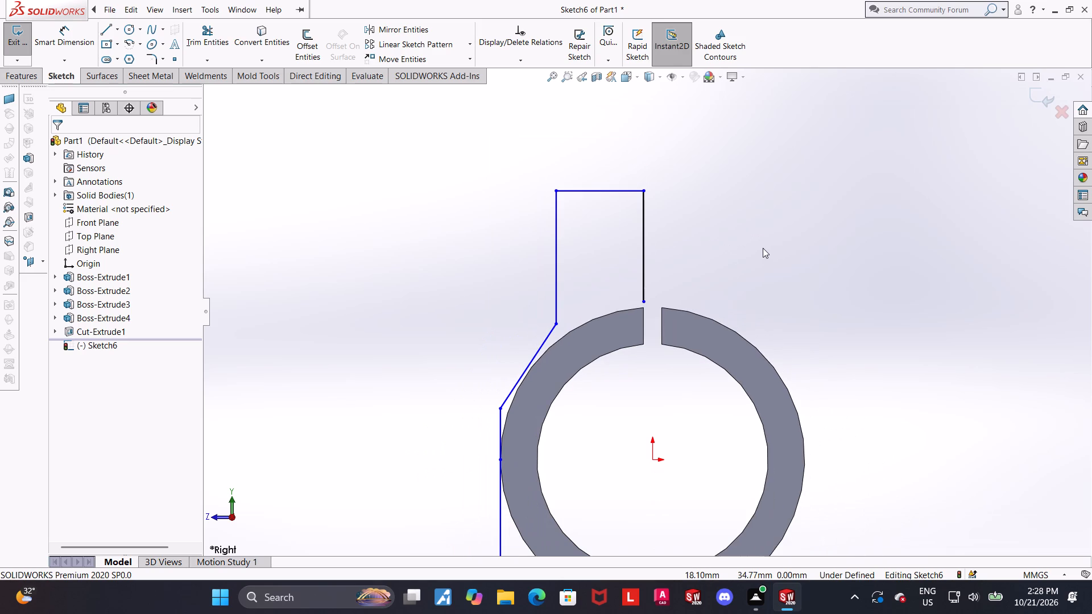
scroll(820, 288, "up", 1)
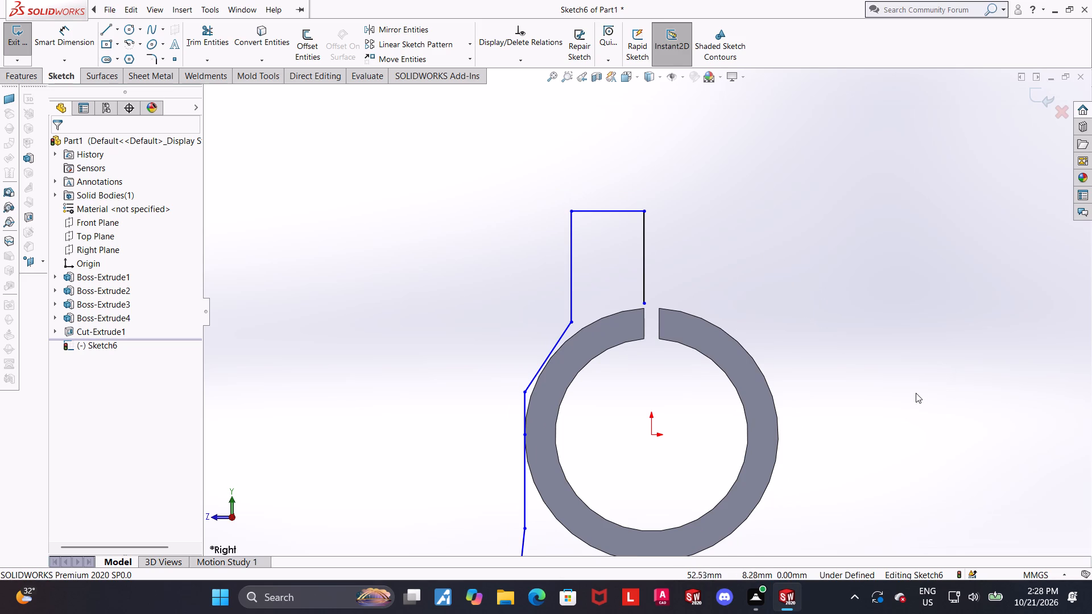
scroll(913, 393, "up", 3)
scroll(782, 412, "down", 1)
scroll(722, 449, "up", 4)
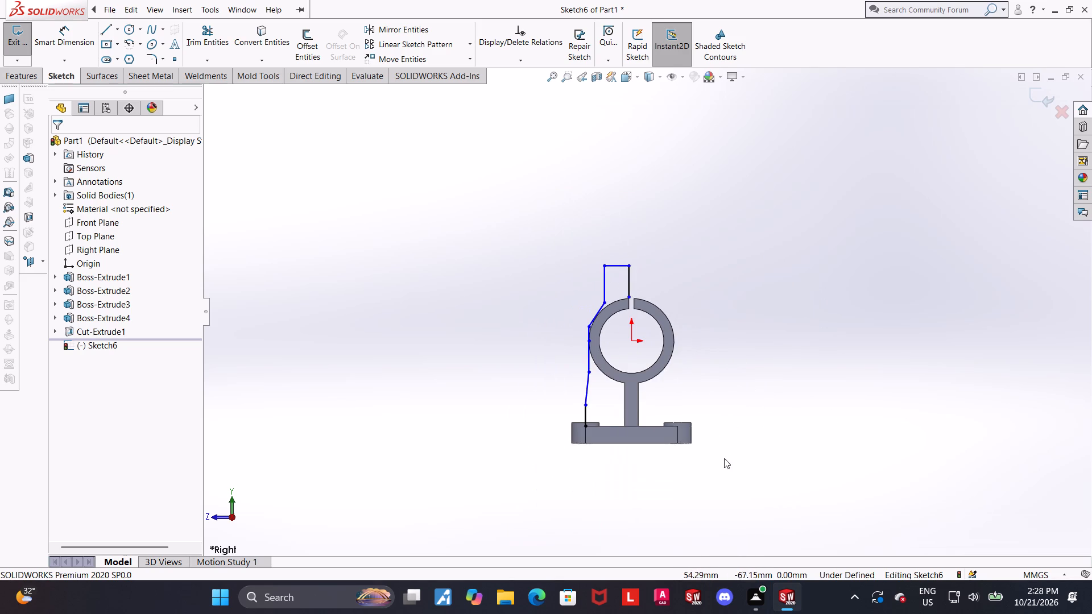
scroll(720, 463, "down", 2)
scroll(612, 414, "down", 3)
scroll(564, 321, "down", 4)
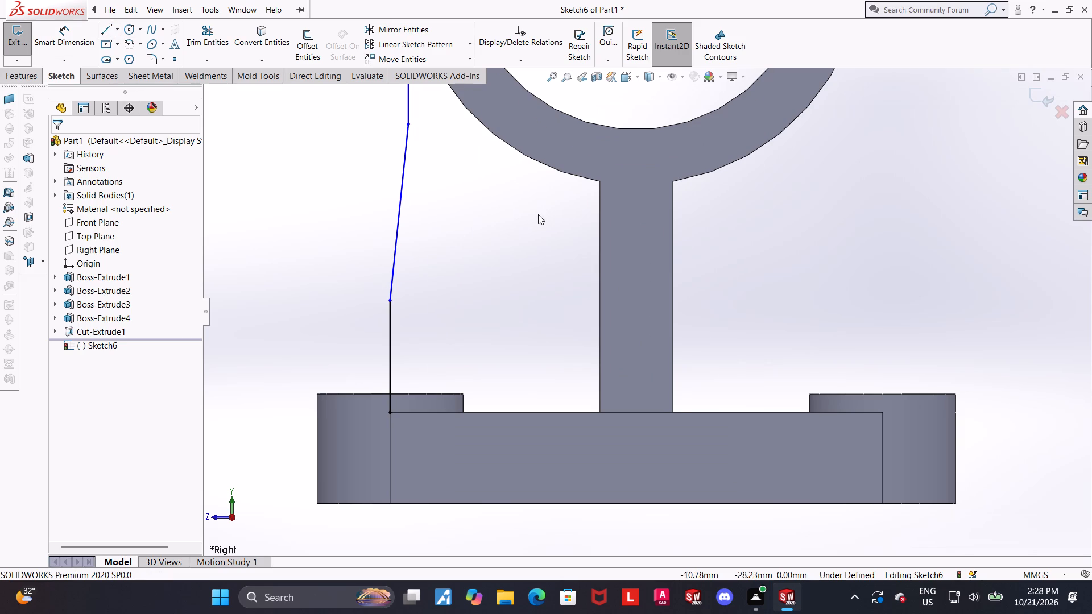
scroll(538, 214, "up", 3)
scroll(715, 282, "down", 2)
left_click(105, 30)
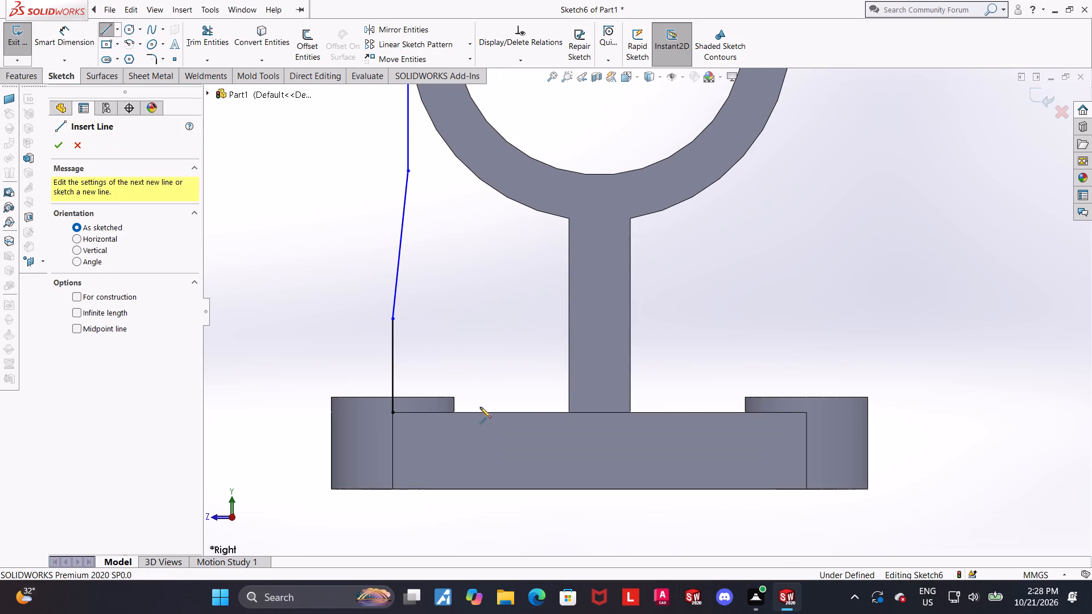
left_click(394, 411)
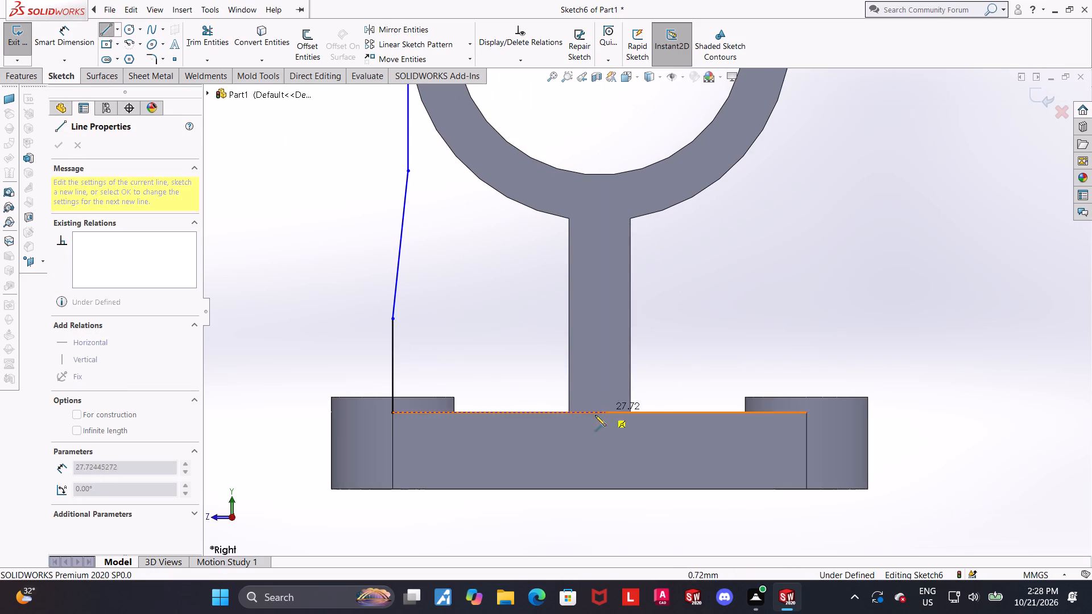
left_click(569, 412)
key("Escape")
key("Escape")
key("Escape")
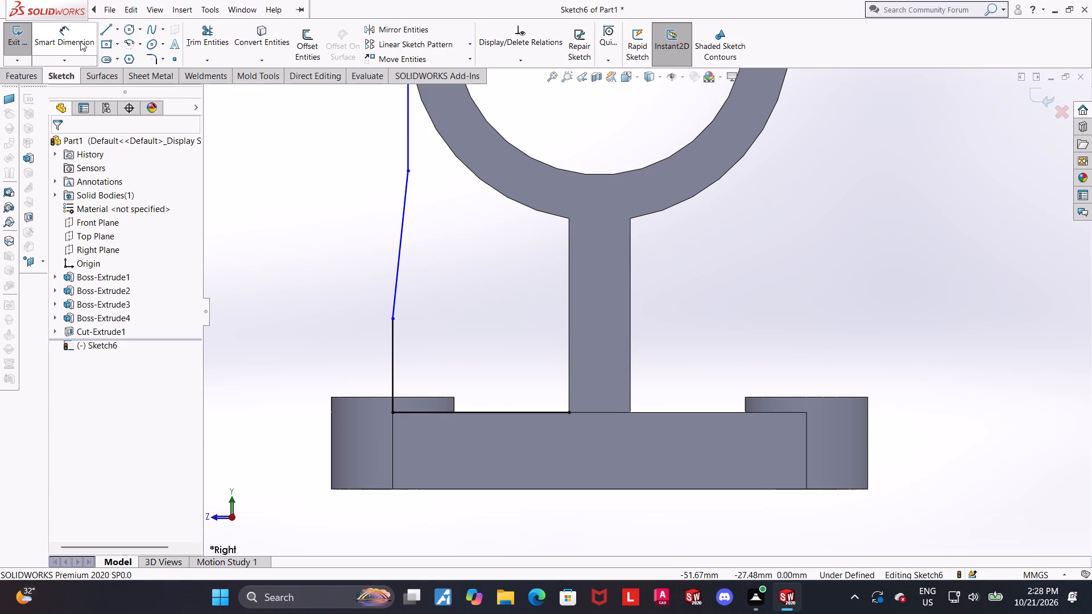
Dimension the short vertical line rising from the base plate's top edge to 8 mm.
left_click(75, 35)
left_click(394, 367)
left_click(436, 367)
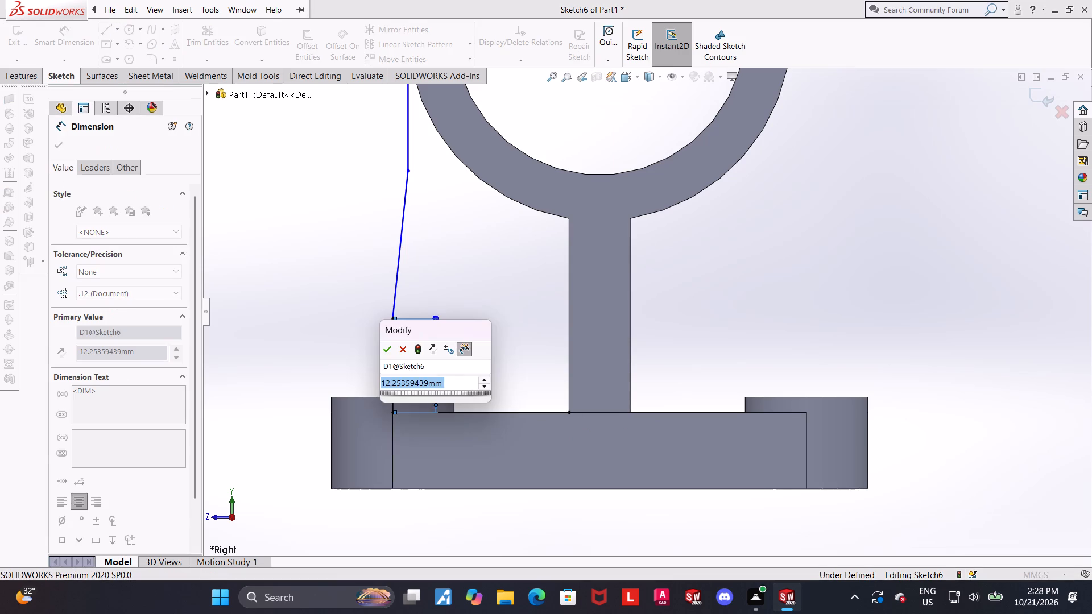
key("8")
key("Return")
key("Escape")
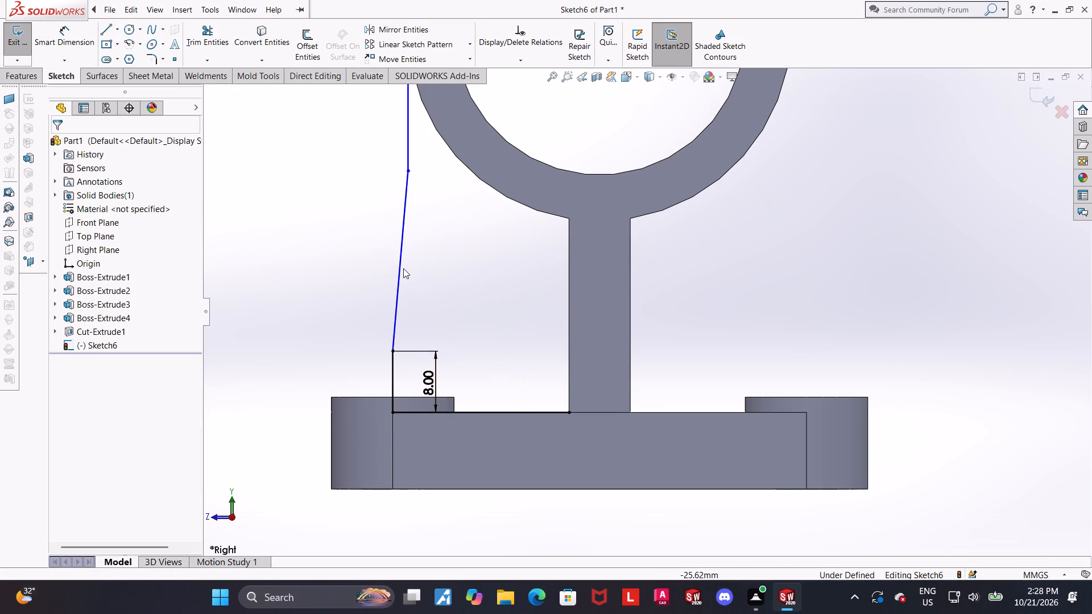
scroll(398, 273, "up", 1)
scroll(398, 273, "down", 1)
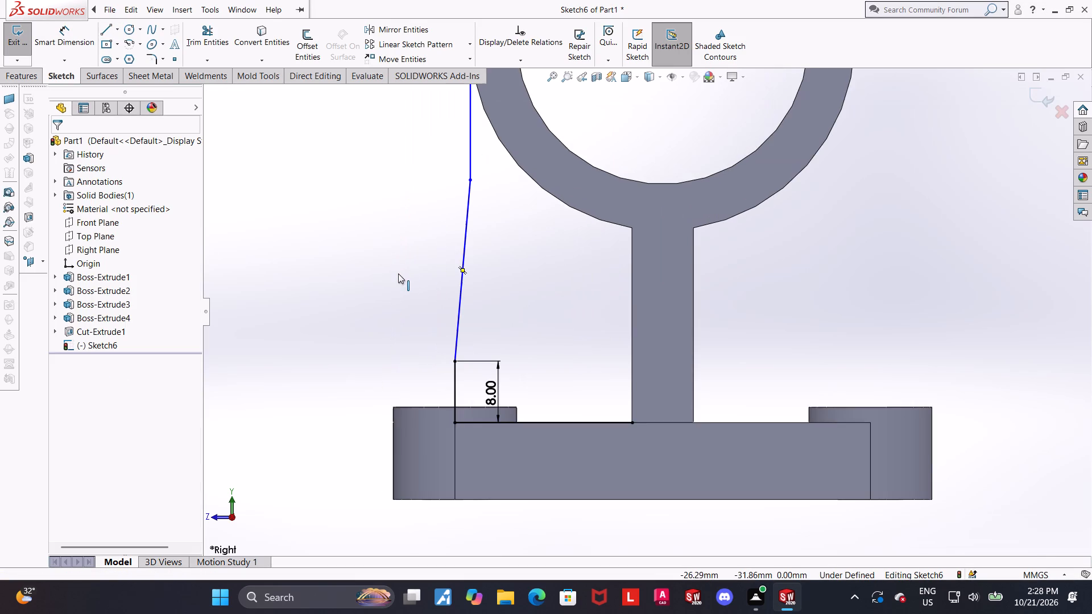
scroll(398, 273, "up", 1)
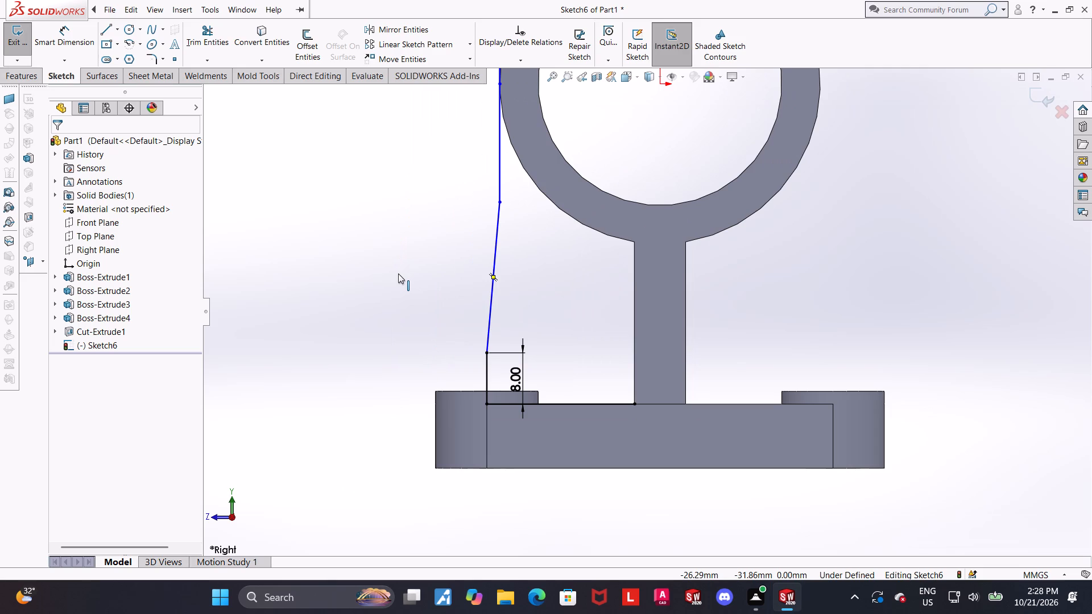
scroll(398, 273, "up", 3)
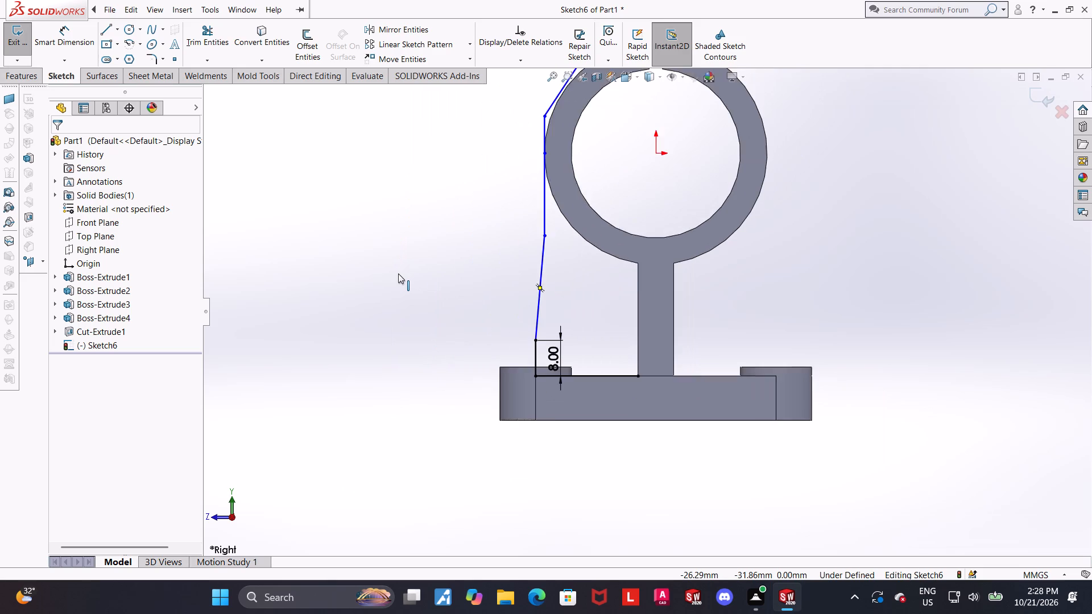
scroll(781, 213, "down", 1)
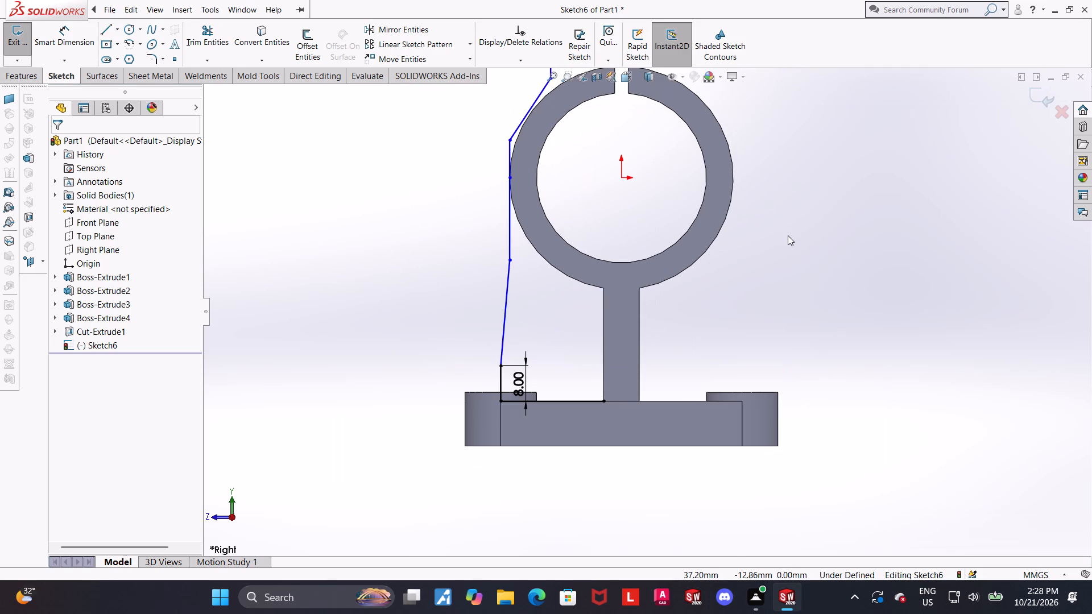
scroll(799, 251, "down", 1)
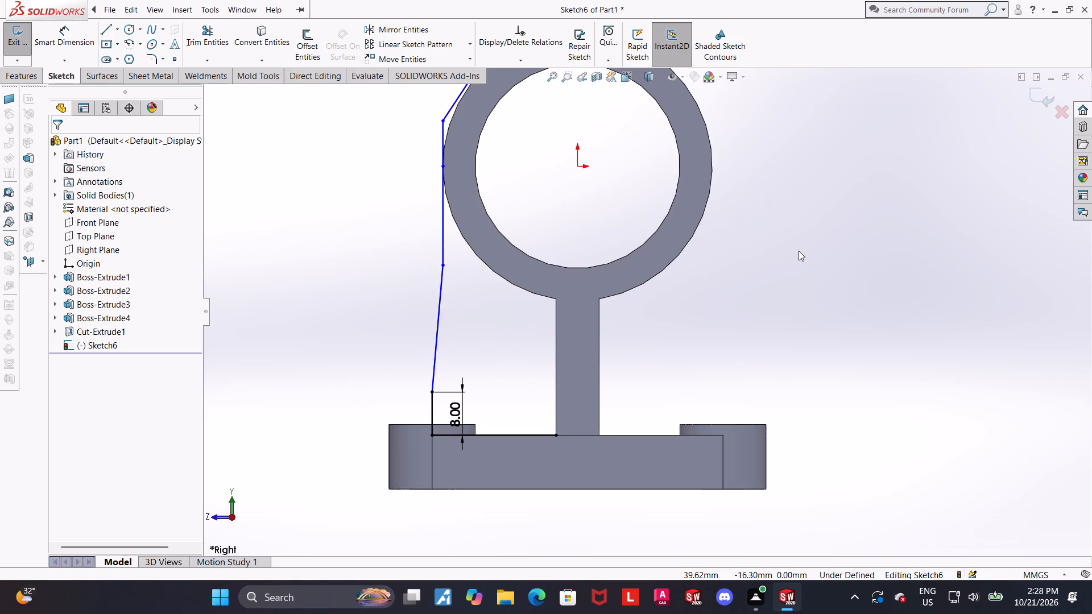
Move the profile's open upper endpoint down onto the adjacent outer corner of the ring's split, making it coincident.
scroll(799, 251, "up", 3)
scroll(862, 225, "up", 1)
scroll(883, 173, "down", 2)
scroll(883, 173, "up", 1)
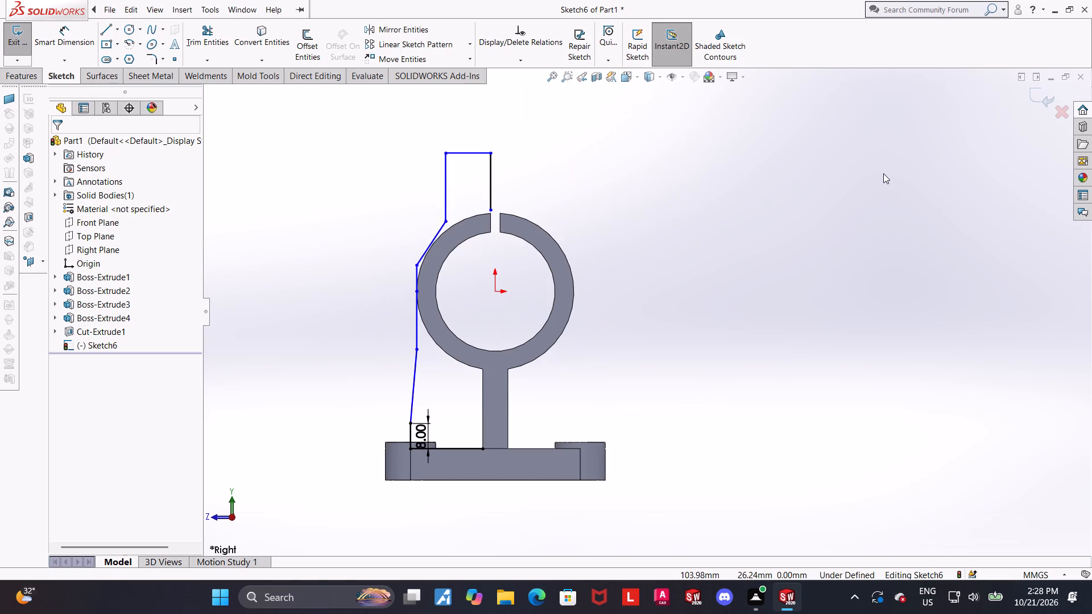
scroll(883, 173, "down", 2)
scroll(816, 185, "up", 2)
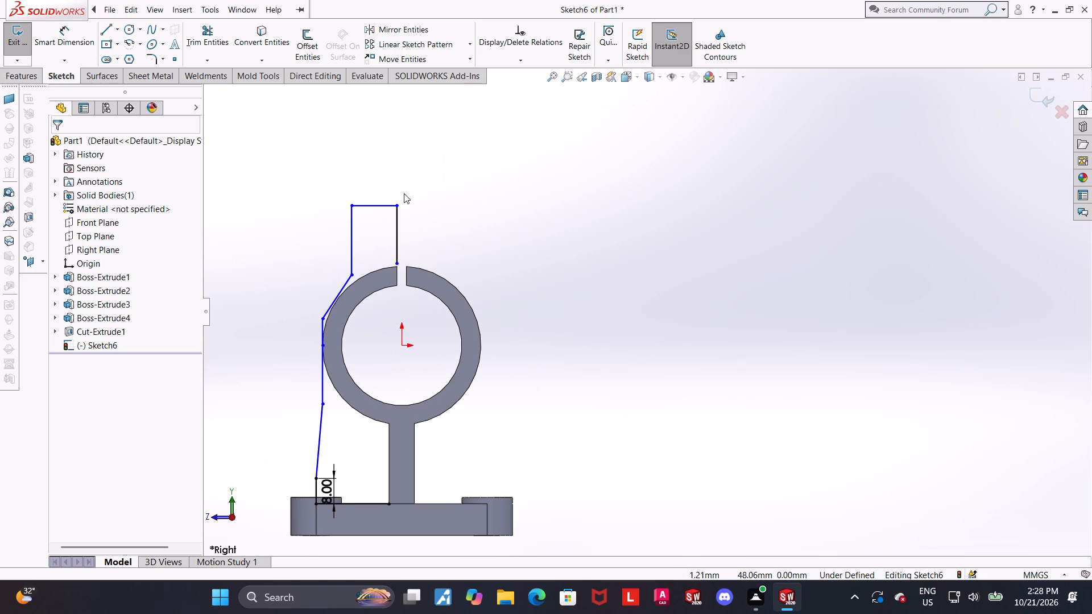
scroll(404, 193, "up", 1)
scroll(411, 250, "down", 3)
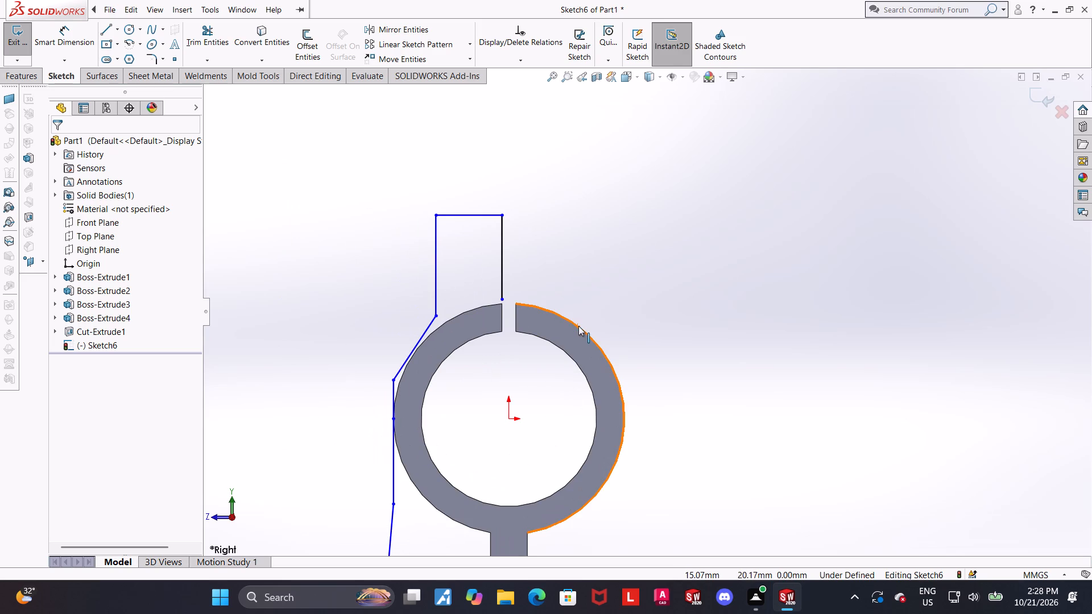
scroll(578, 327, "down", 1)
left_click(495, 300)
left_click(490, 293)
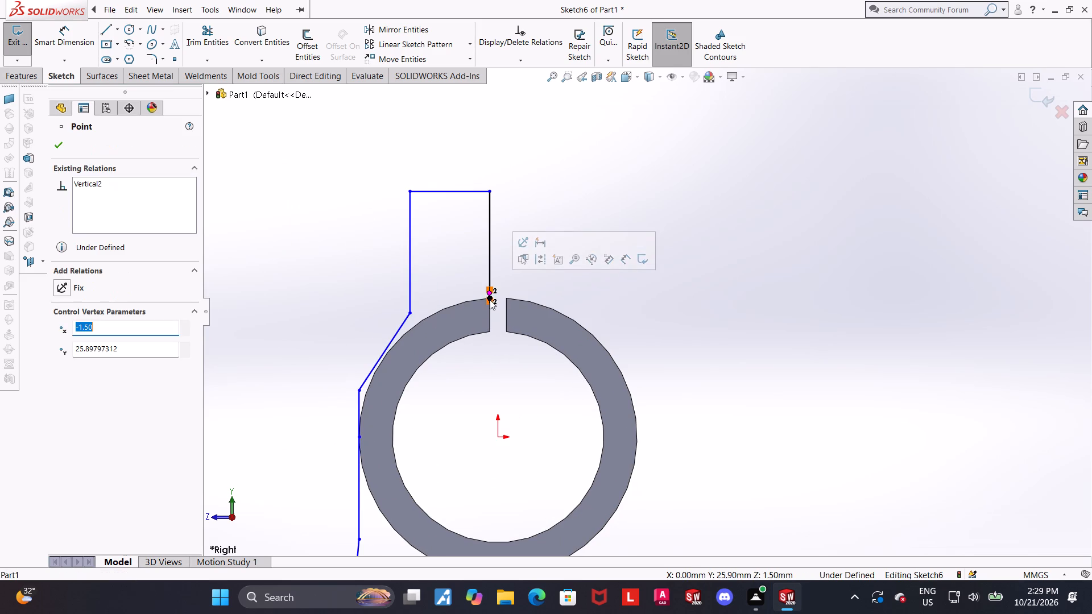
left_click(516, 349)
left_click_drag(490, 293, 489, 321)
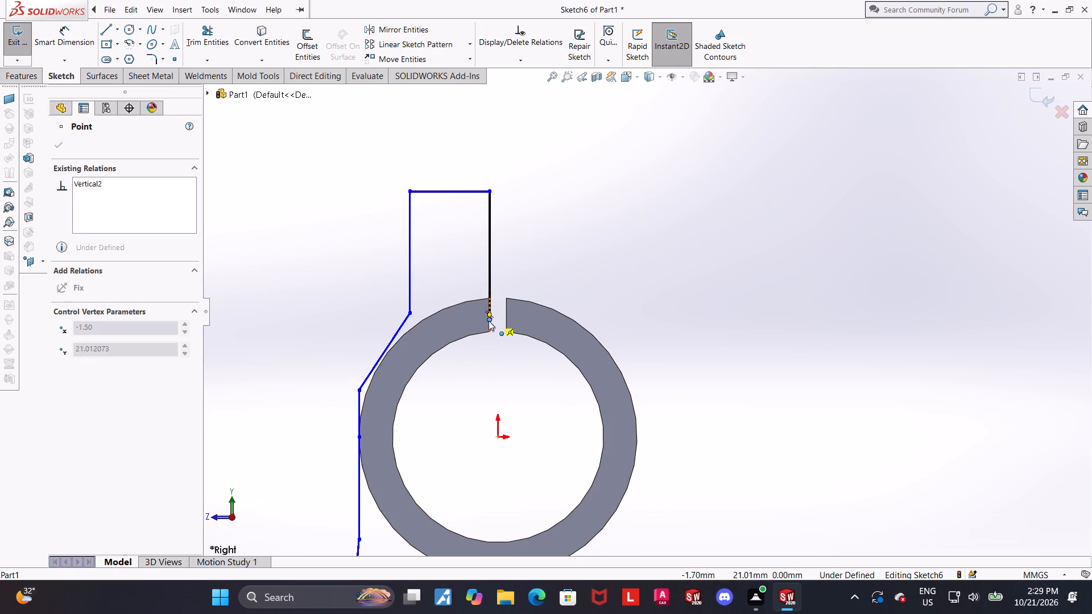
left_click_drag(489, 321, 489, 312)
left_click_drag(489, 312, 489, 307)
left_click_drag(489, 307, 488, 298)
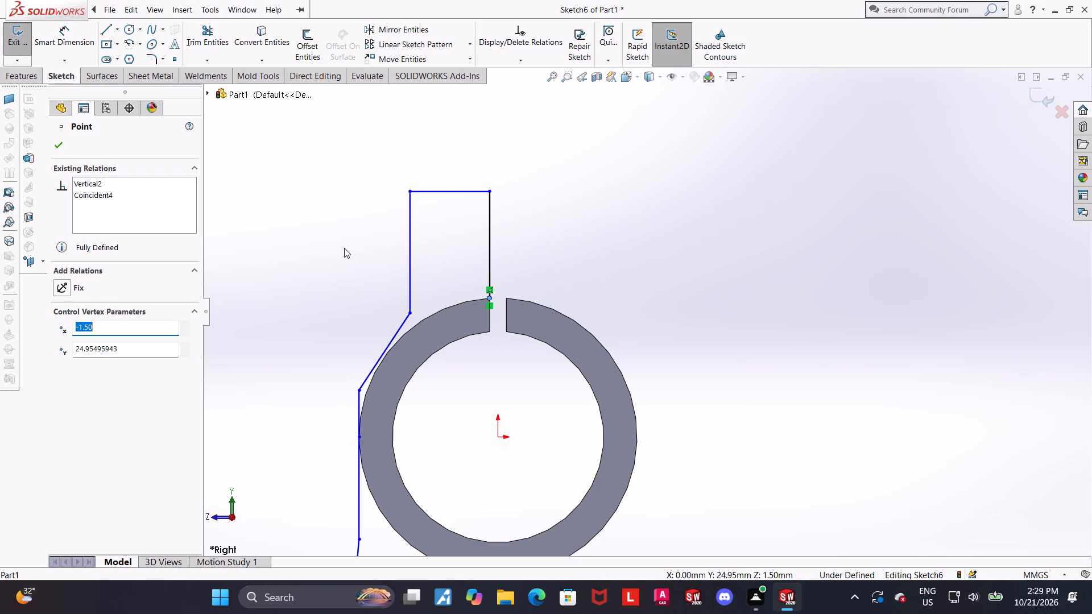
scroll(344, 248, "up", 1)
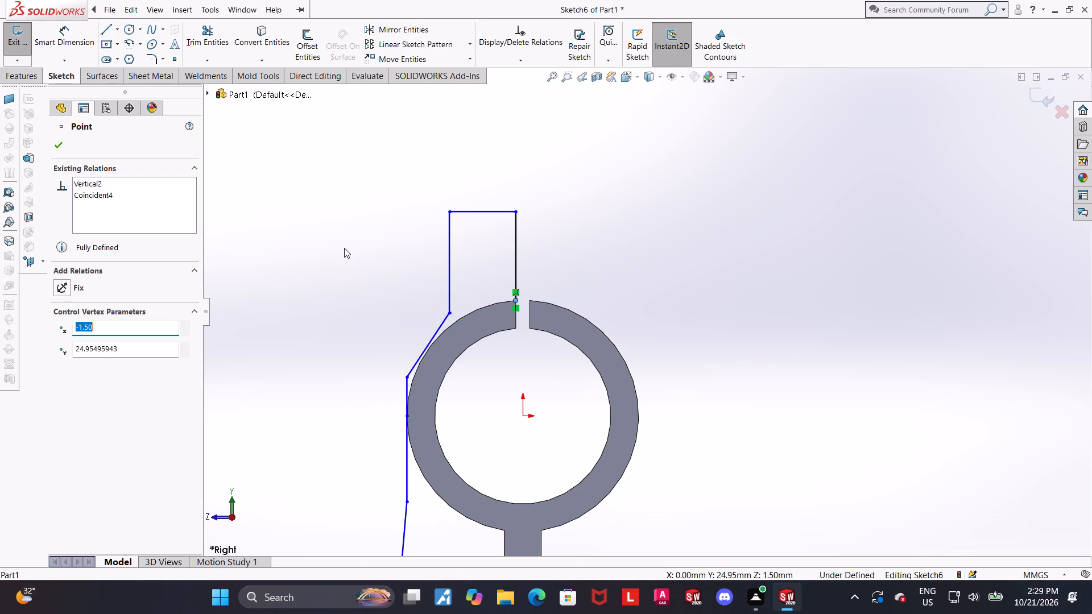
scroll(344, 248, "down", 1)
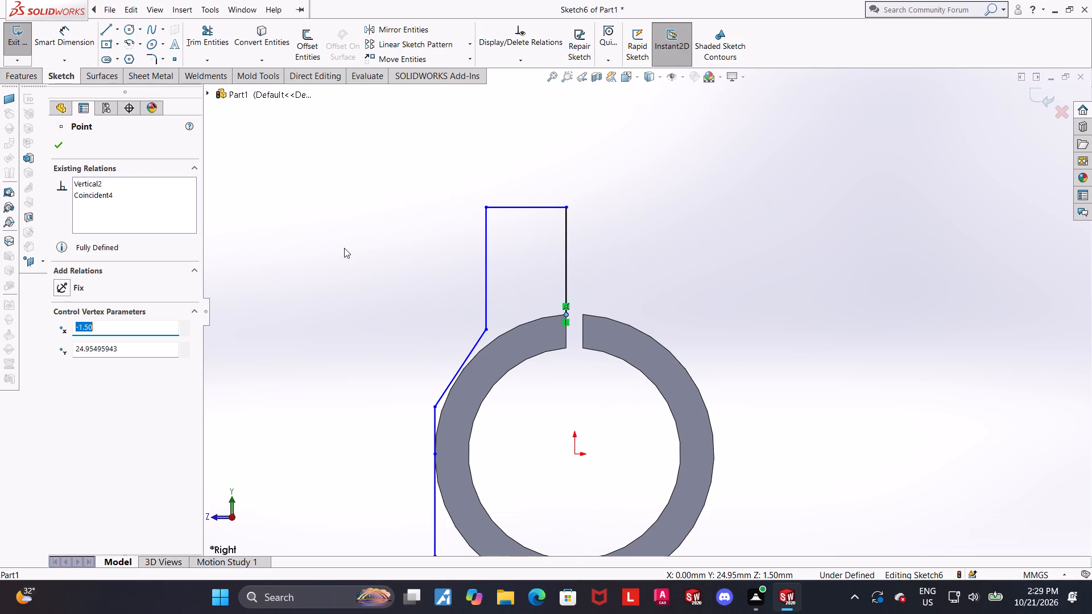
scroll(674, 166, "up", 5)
Exit the side profile sketch on the Right Plane and discard its changes.
left_click(1053, 115)
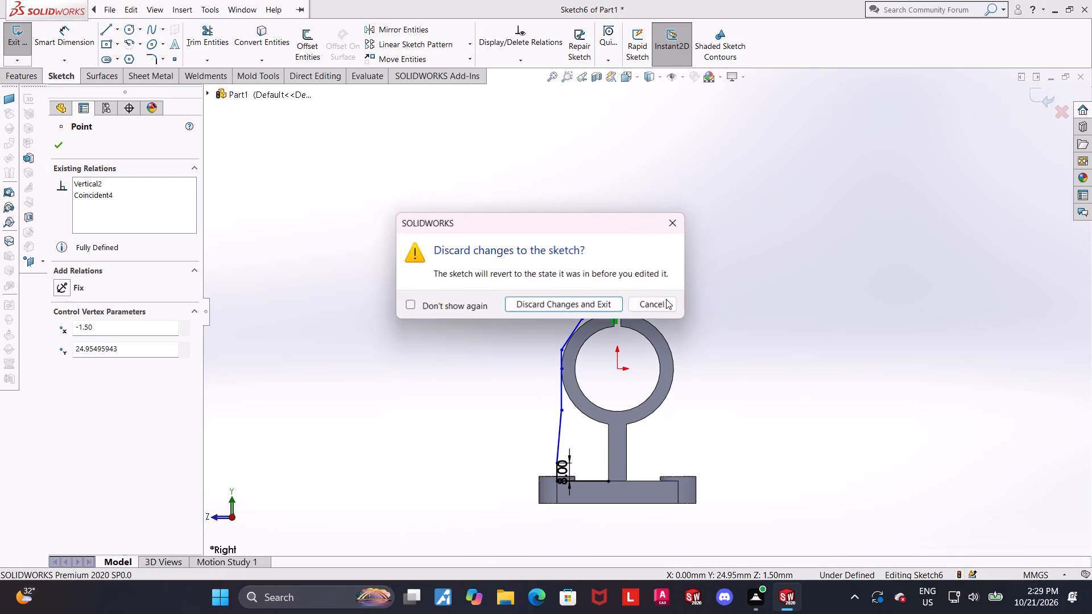
left_click(586, 301)
Start a new sketch on the Front Plane and orient the view normal to it.
scroll(584, 309, "up", 4)
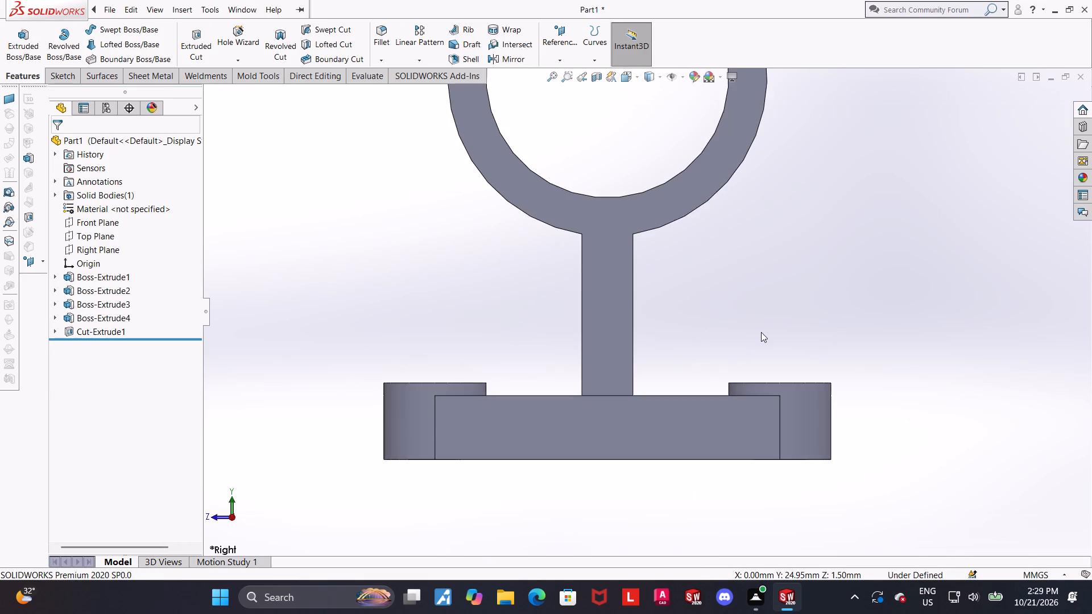
scroll(760, 332, "up", 6)
scroll(676, 184, "down", 5)
middle_click_drag(623, 248, 624, 250)
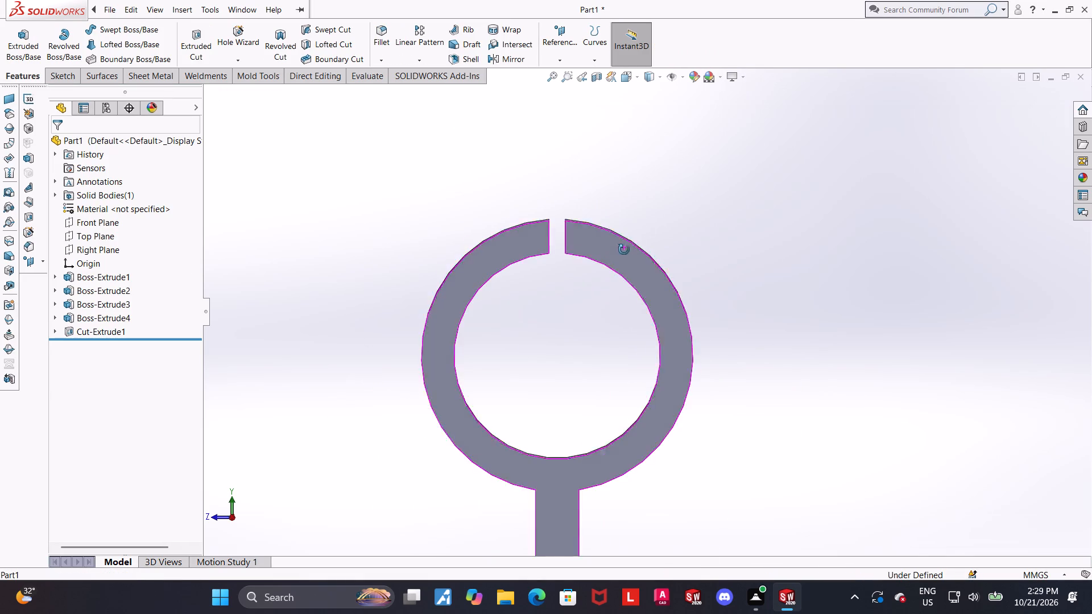
middle_click_drag(624, 250, 498, 299)
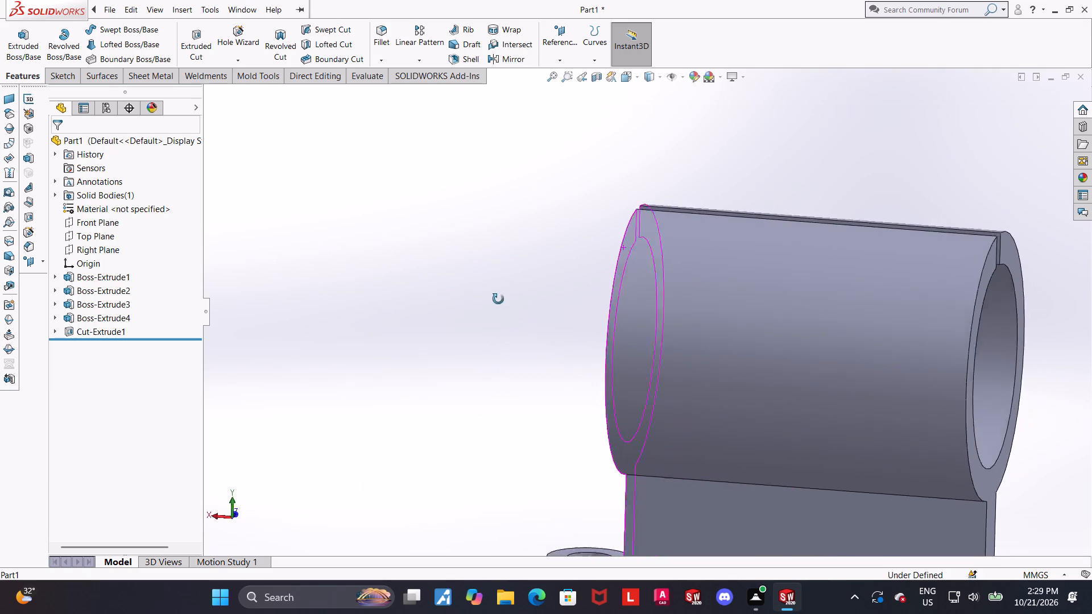
middle_click_drag(498, 299, 547, 312)
scroll(547, 312, "up", 1)
left_click(96, 220)
left_click(105, 206)
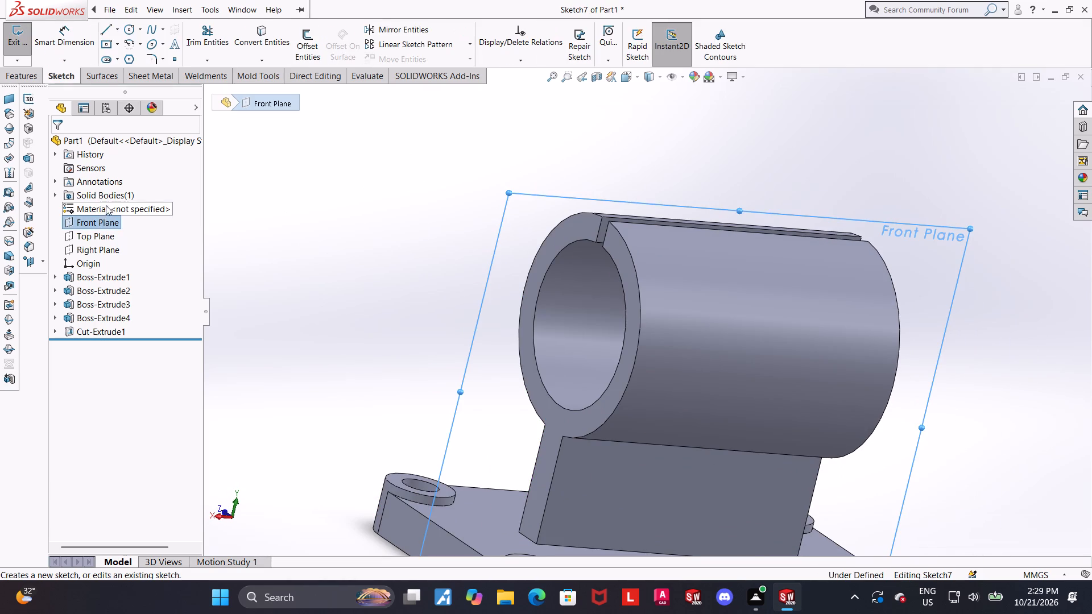
left_click(111, 346)
left_click(139, 330)
Sketch a circle about 28 mm in diameter above the ring, centred about 37 mm directly above the origin.
scroll(801, 336, "up", 2)
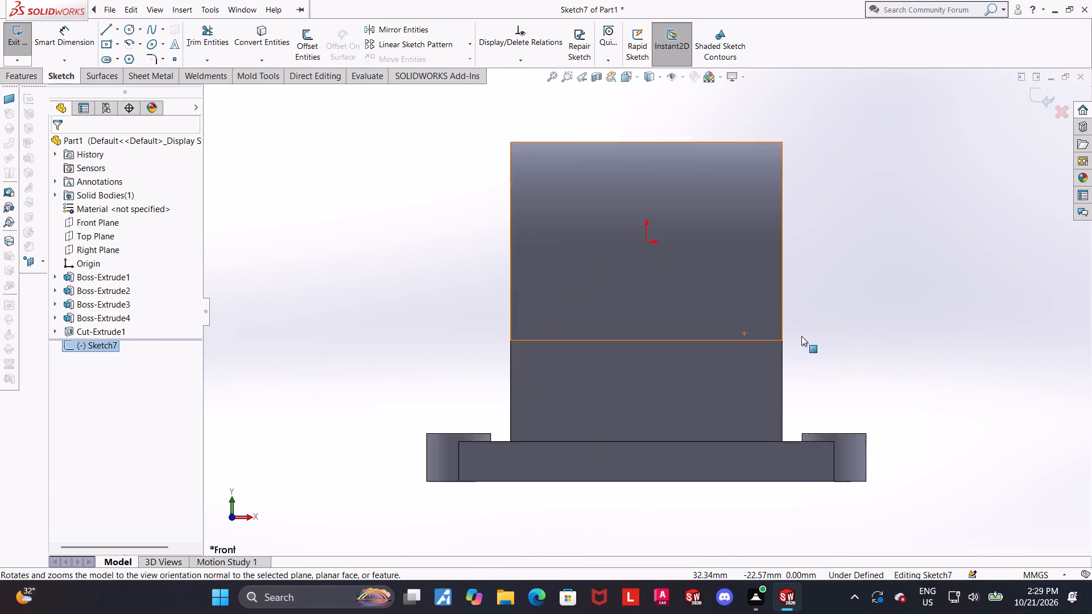
scroll(801, 336, "up", 3)
scroll(721, 254, "down", 3)
scroll(650, 271, "up", 2)
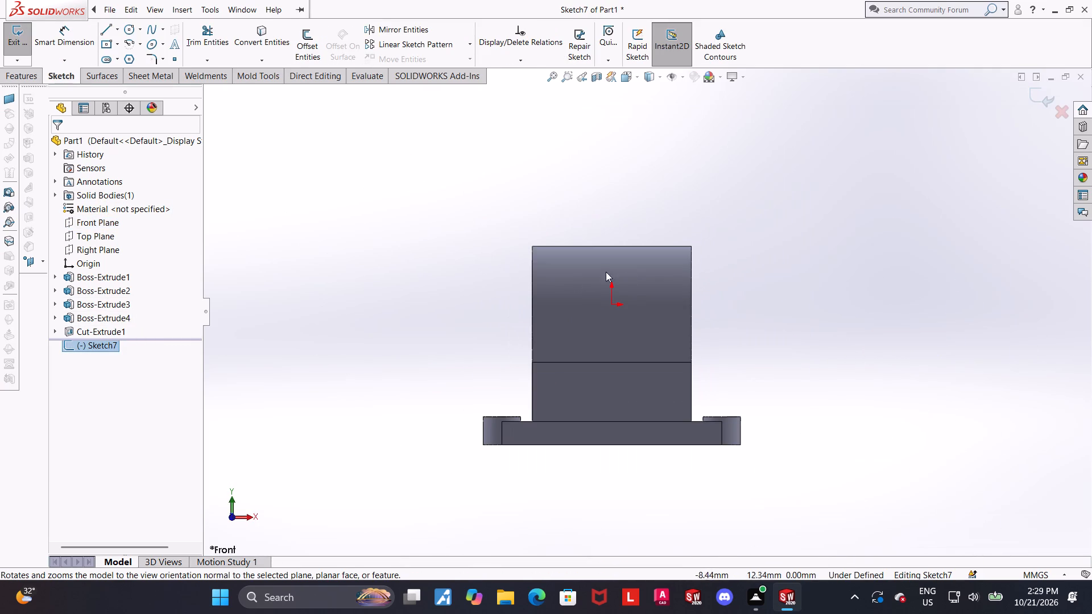
scroll(655, 275, "down", 2)
scroll(705, 293, "up", 1)
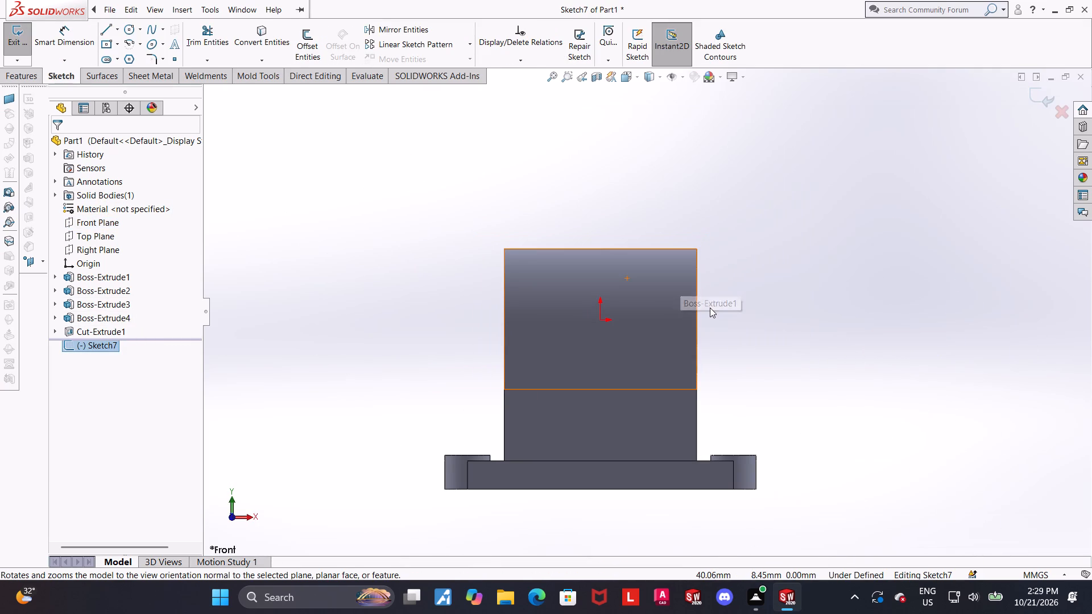
scroll(710, 308, "down", 1)
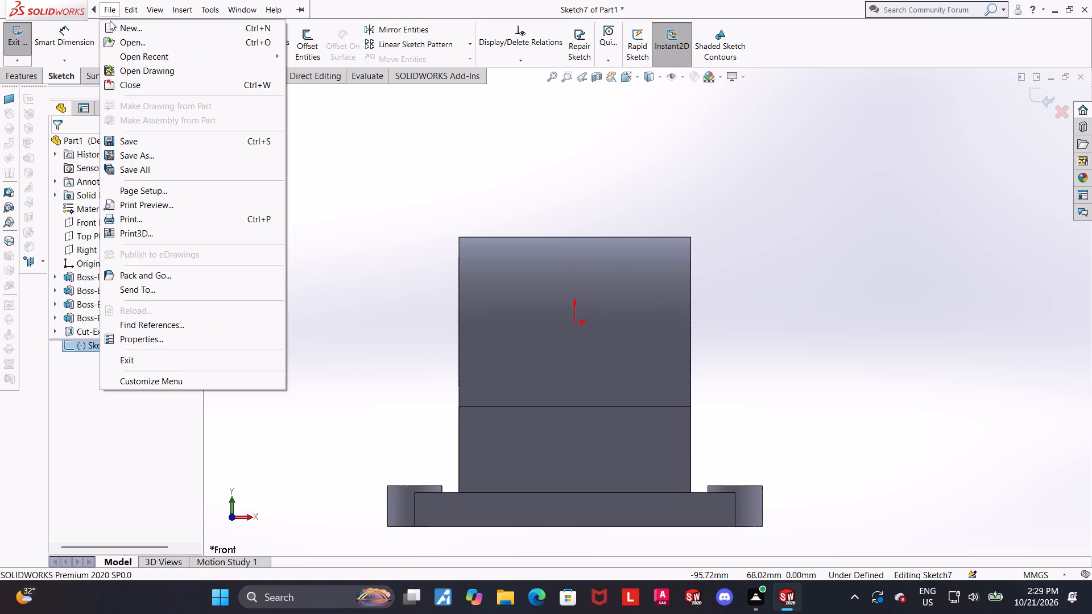
left_click(423, 132)
left_click(125, 31)
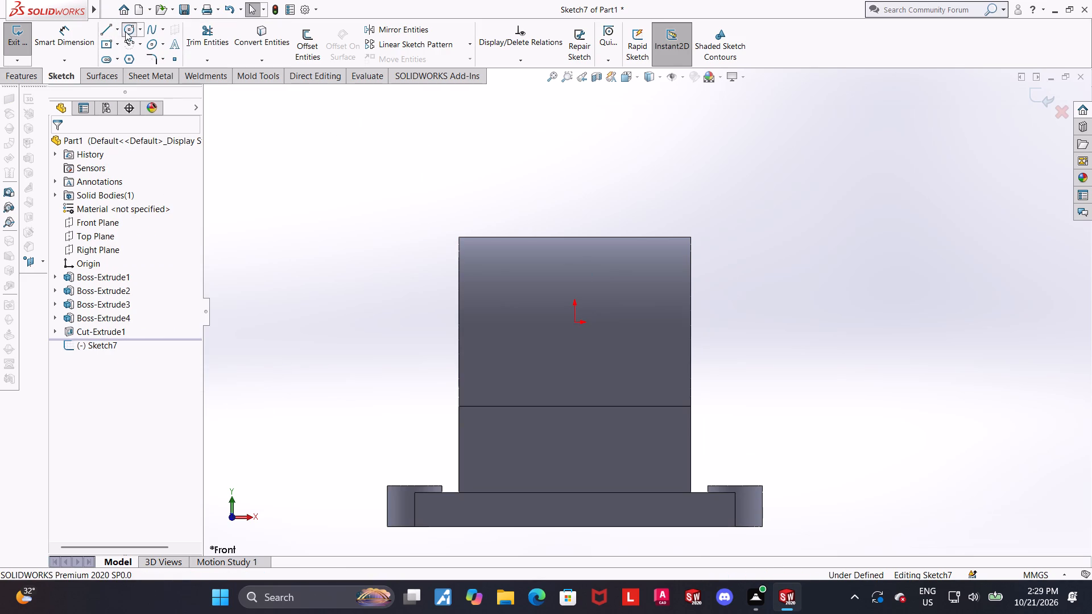
left_click(573, 197)
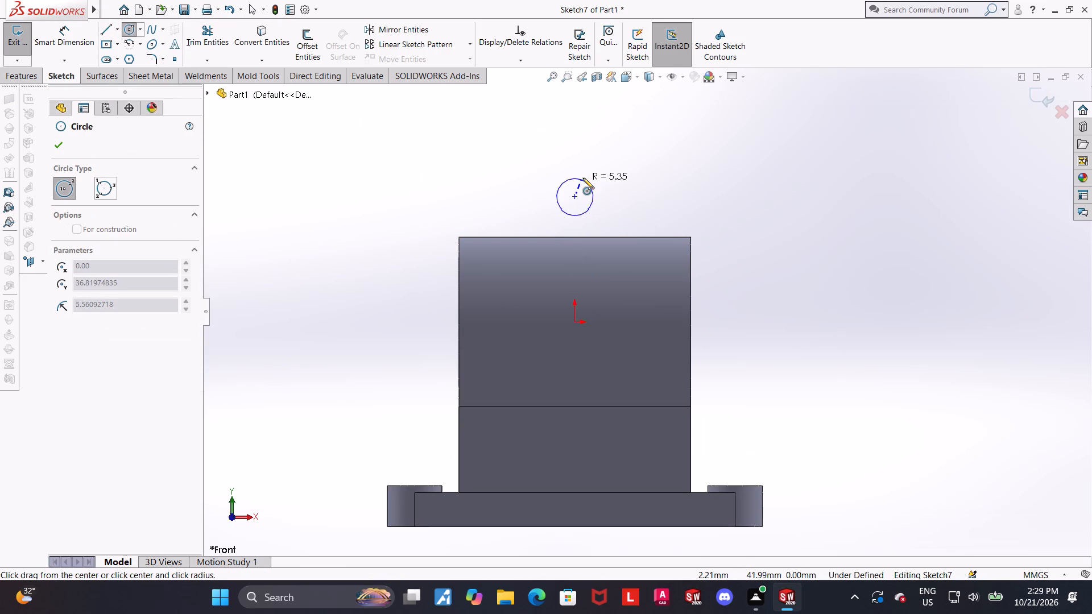
left_click(613, 168)
key("Escape")
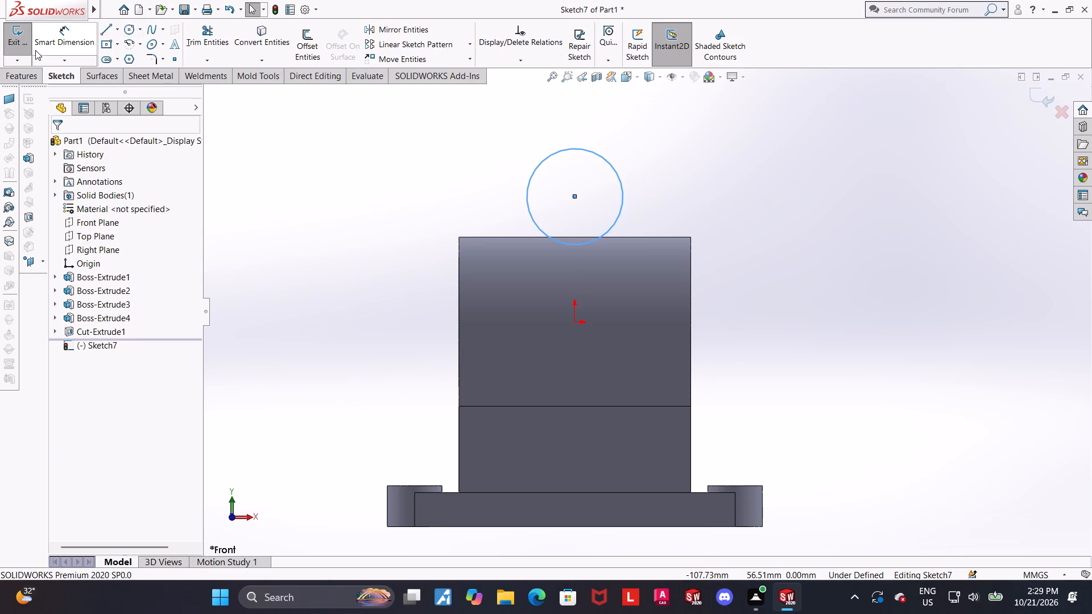
Dimension the circle's diameter to 24 mm.
left_click(49, 43)
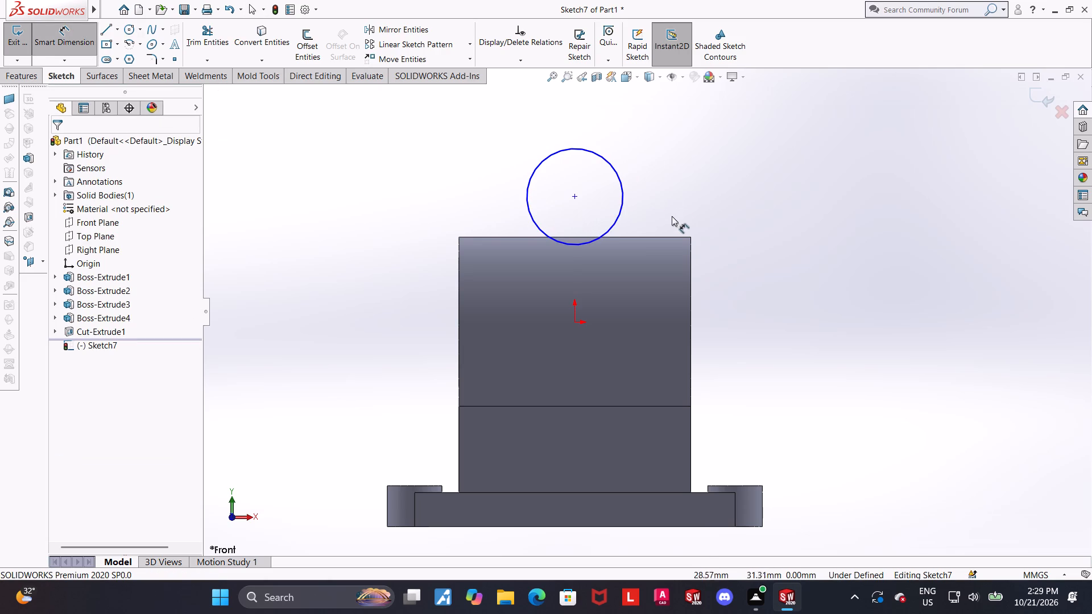
left_click(606, 159)
left_click(605, 136)
key("3")
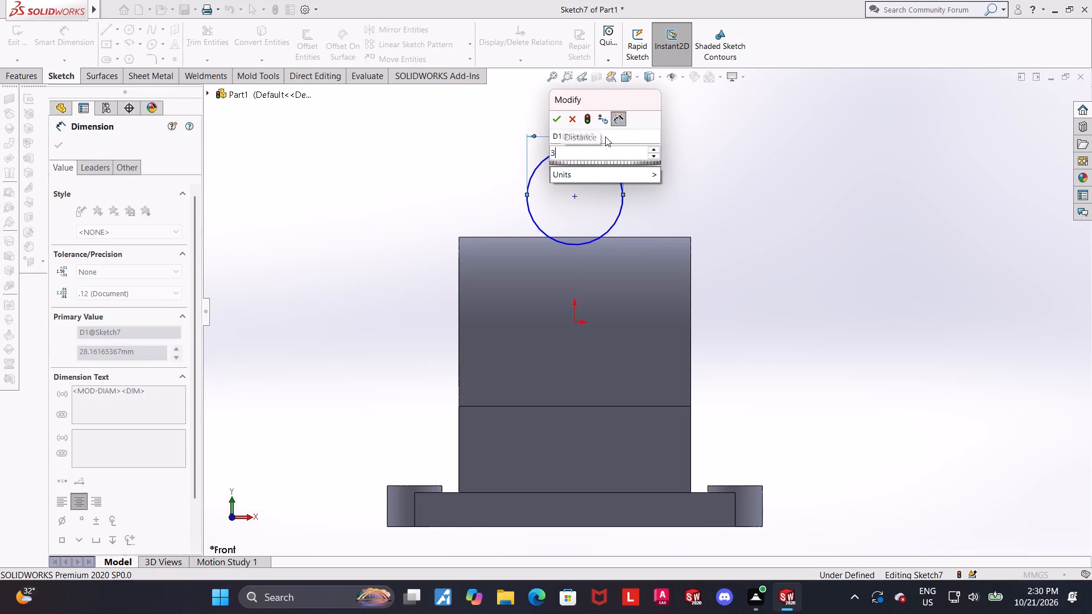
key("BackSpace")
type("24")
key("Return")
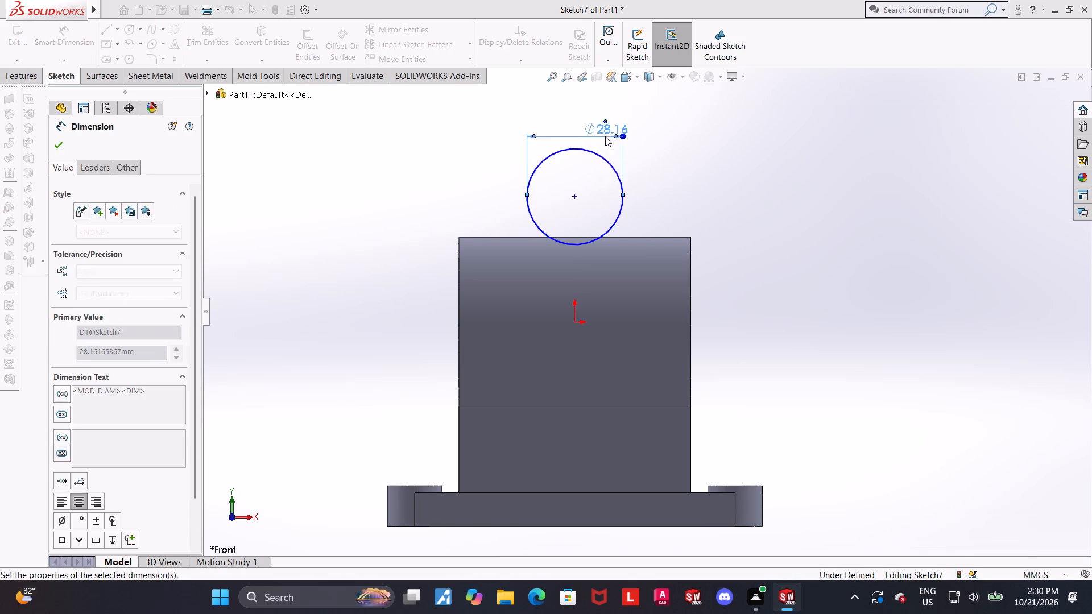
key("Escape")
Sketch connected lines from one side quadrant of the circle about 27 mm down, horizontally across, and up to the opposite quadrant.
scroll(684, 171, "up", 1)
scroll(679, 171, "down", 1)
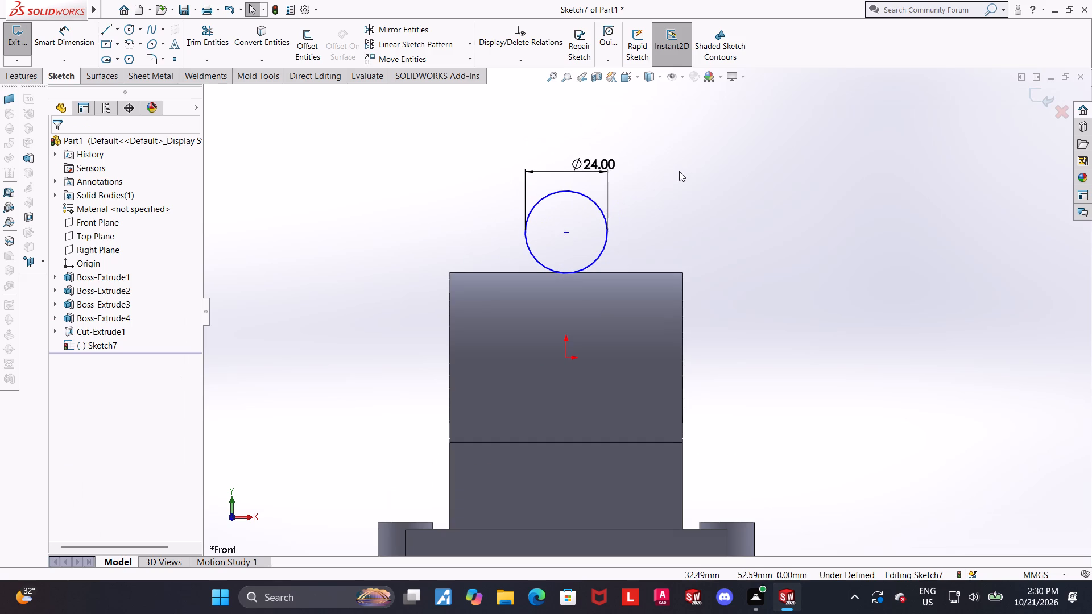
left_click(710, 193)
scroll(732, 240, "up", 1)
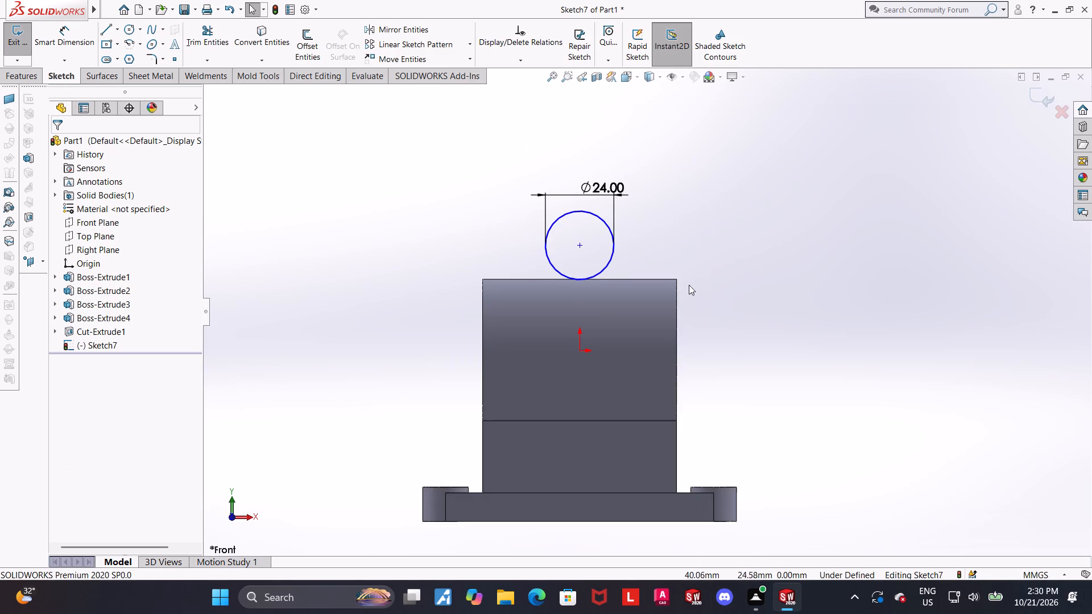
scroll(679, 294, "down", 1)
left_click(108, 30)
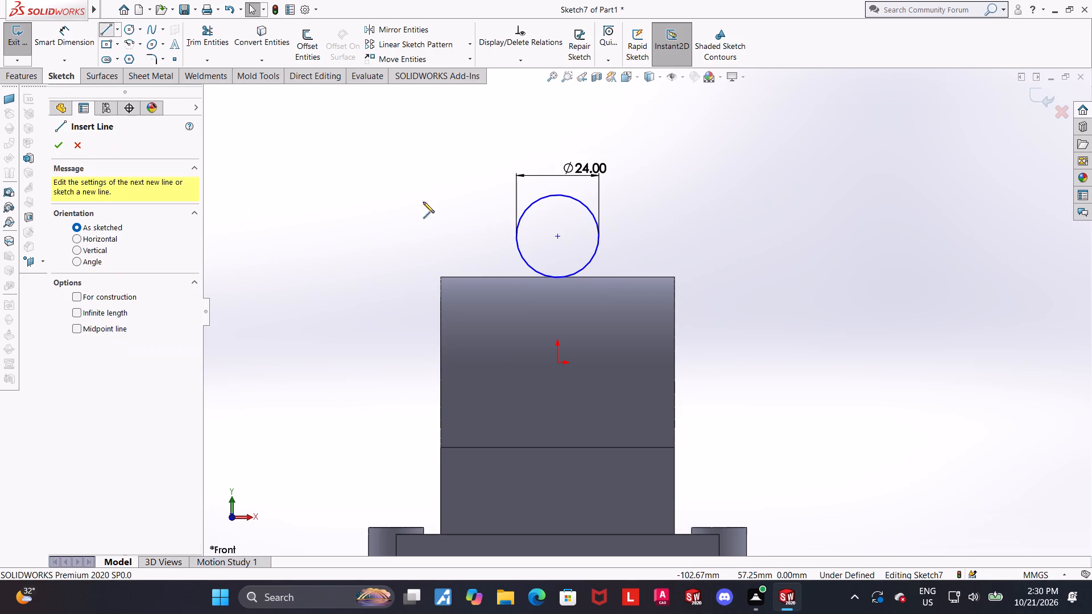
left_click(516, 237)
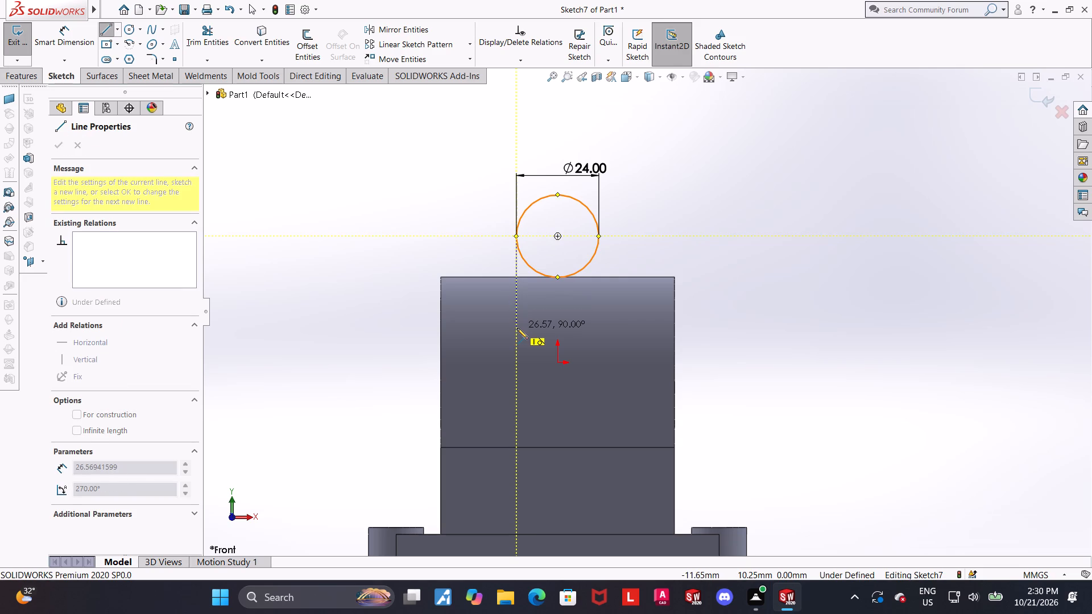
left_click(517, 328)
left_click(597, 327)
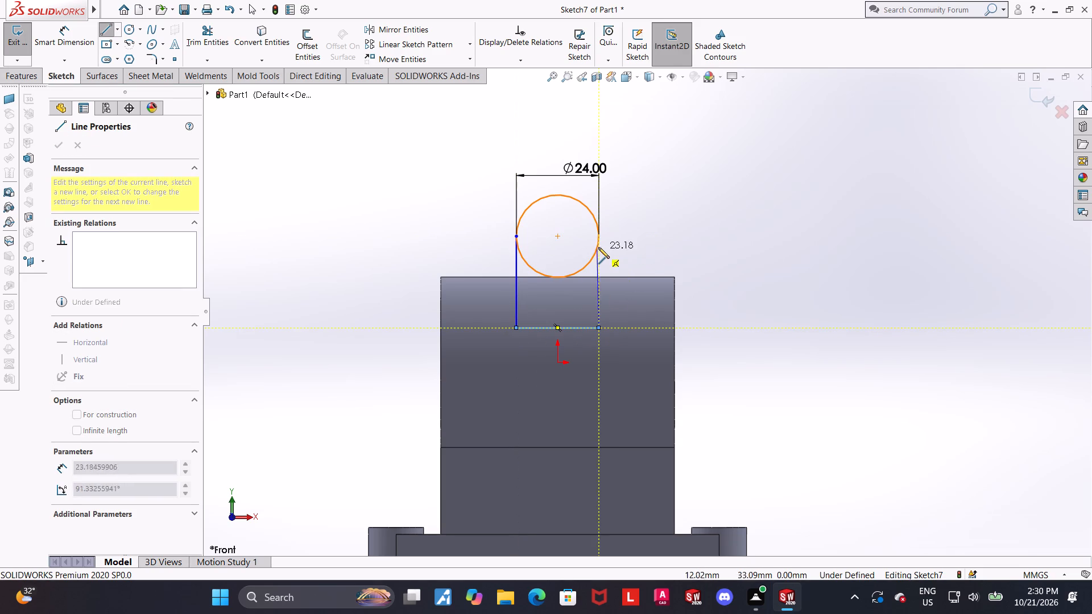
left_click(598, 235)
key("Escape")
Trim the circle's lower half between the two vertical lines, leaving a round-topped closed profile.
scroll(630, 250, "down", 1)
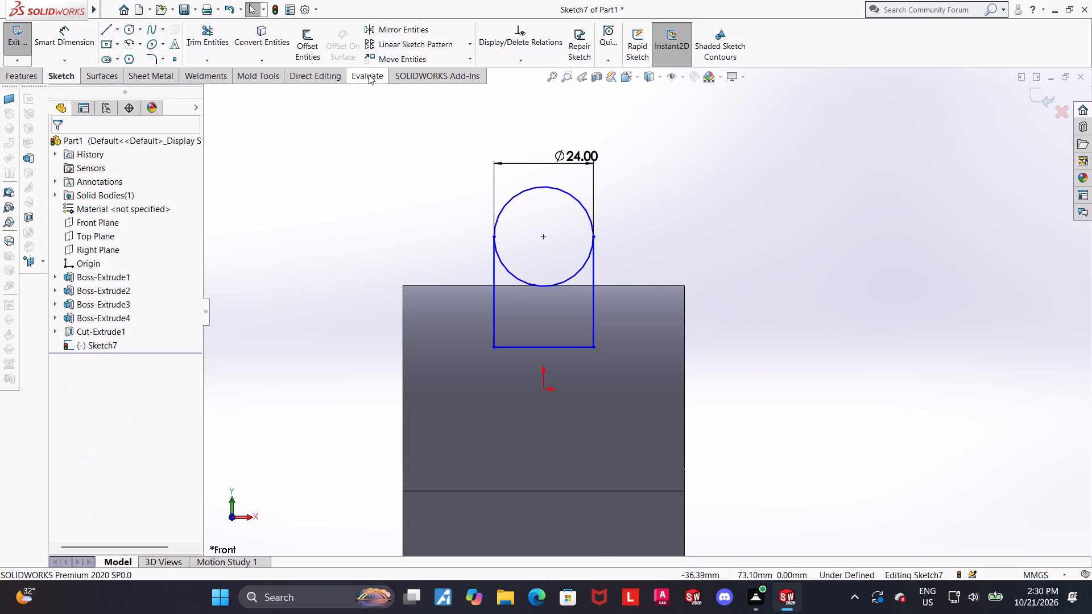
left_click(220, 31)
left_click_drag(544, 272, 545, 314)
key("Escape")
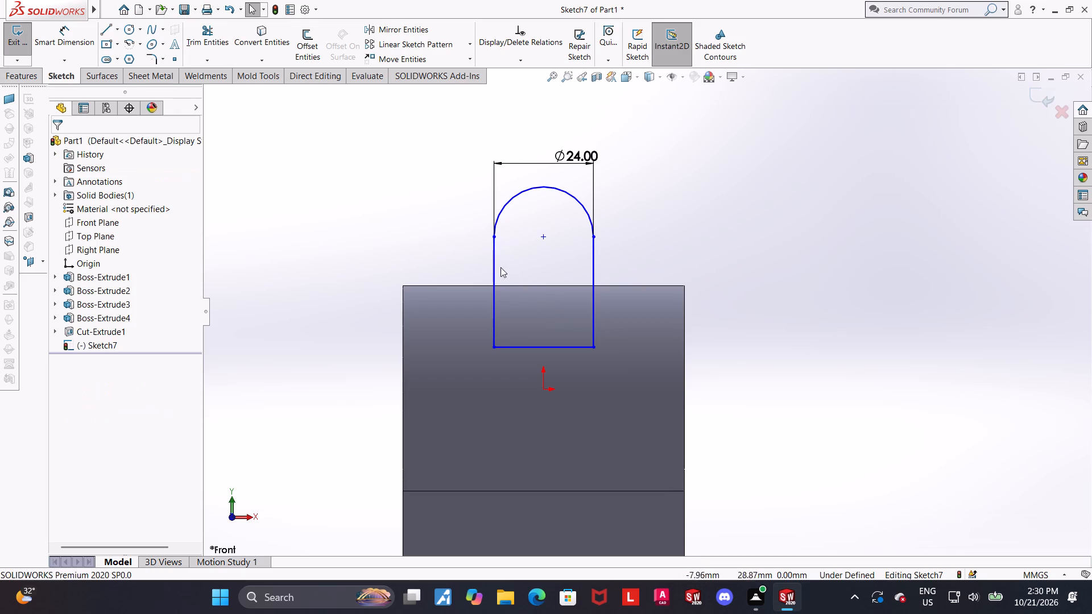
key("Escape")
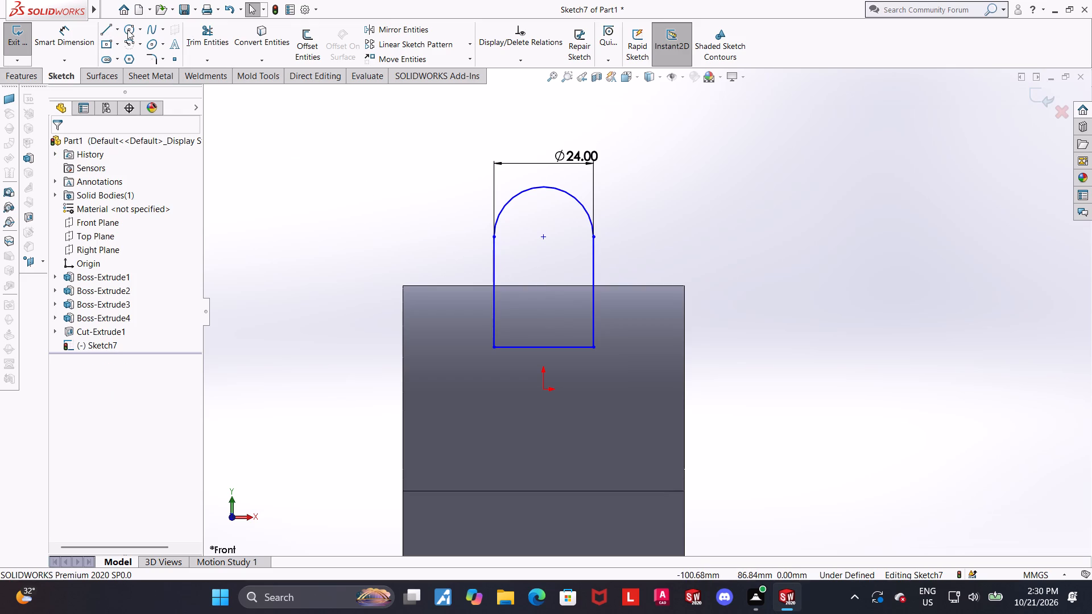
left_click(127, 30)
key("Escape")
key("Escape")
Replace the round top's diameter dimension with a 12 mm radius dimension on the arc.
right_click(576, 151)
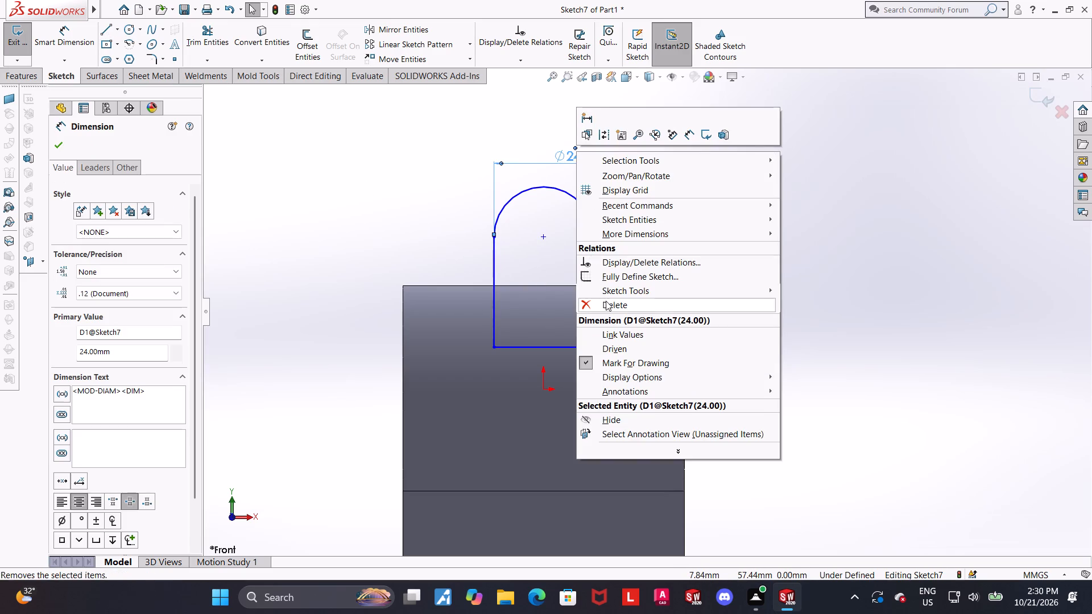
left_click(609, 304)
key("Escape")
left_click(80, 30)
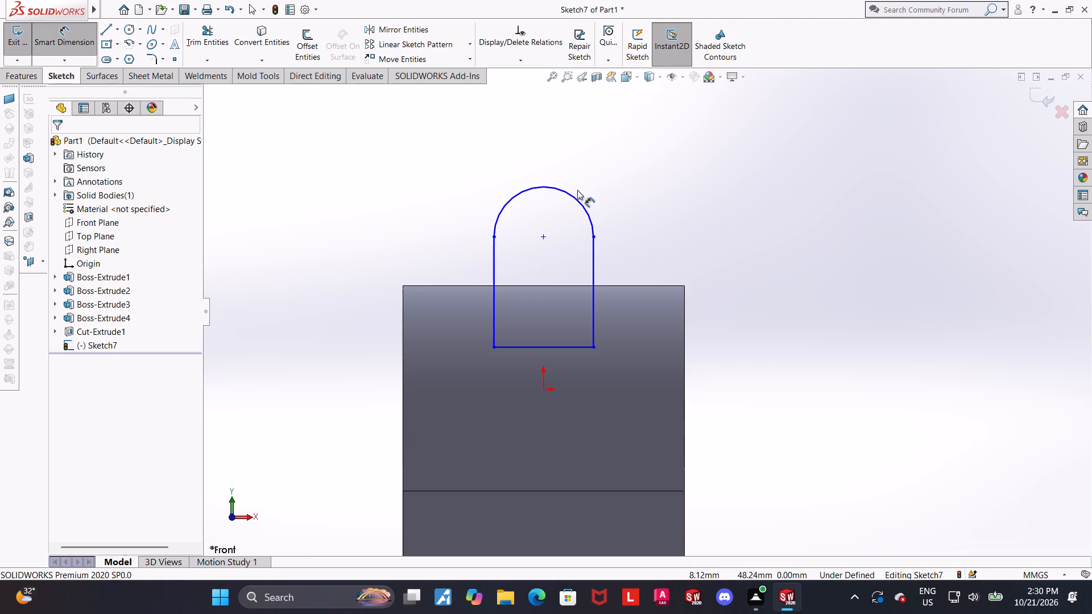
left_click(573, 194)
left_click(618, 158)
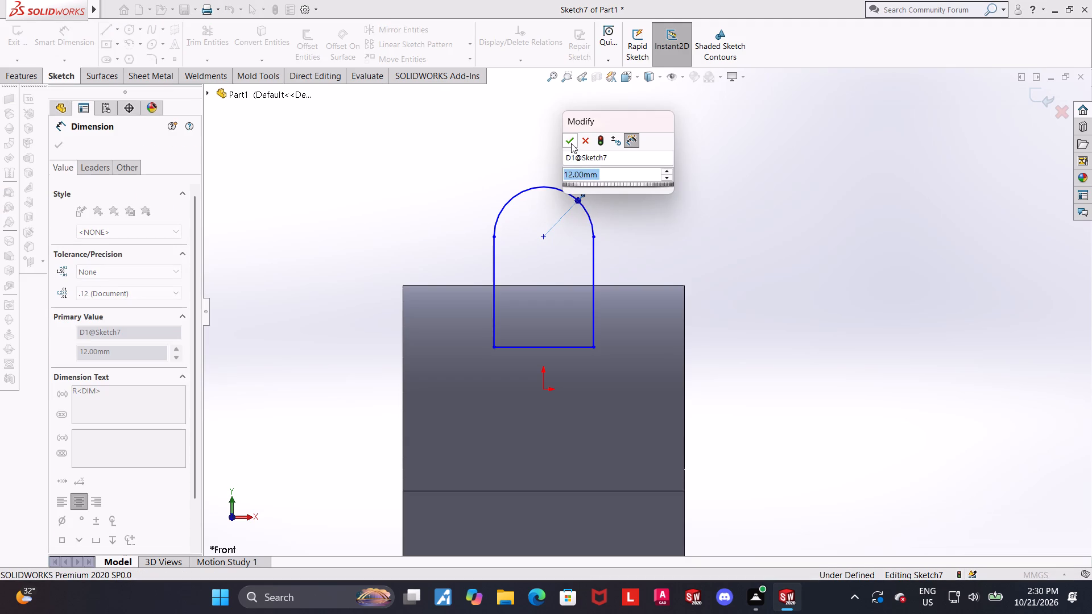
left_click(571, 143)
key("Escape")
Sketch a circle about 10.5 mm in diameter centred on the arc's centre point.
left_click(133, 29)
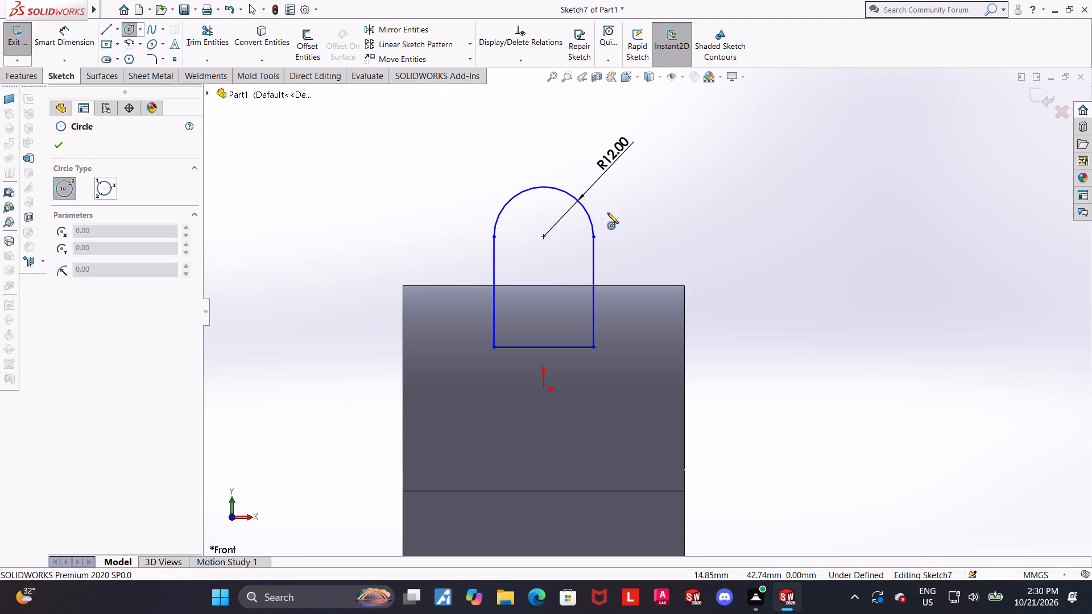
left_click(545, 238)
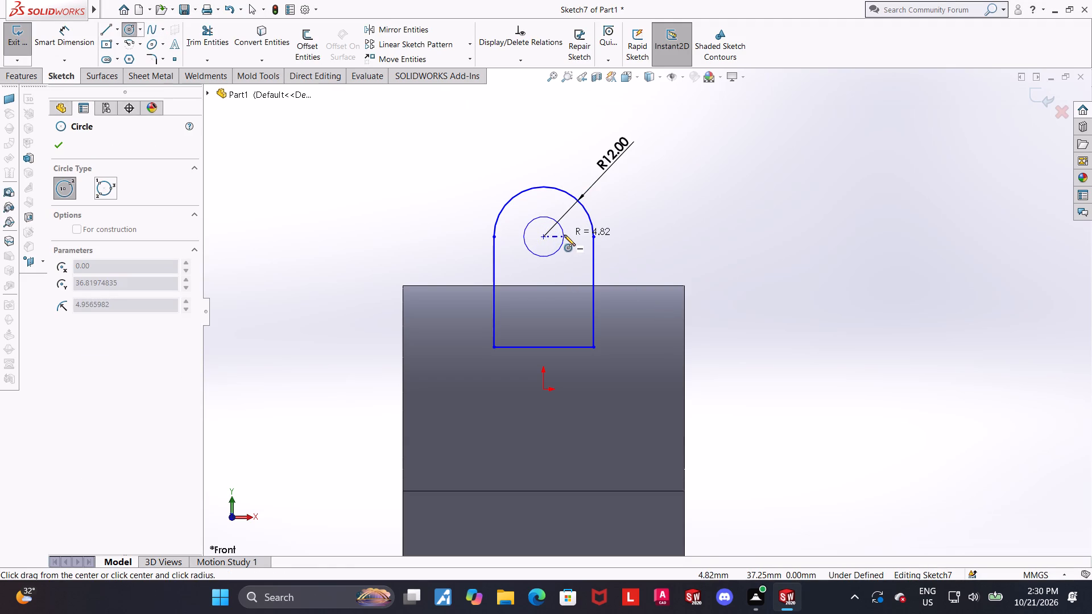
left_click(565, 235)
key("Escape")
key("Escape")
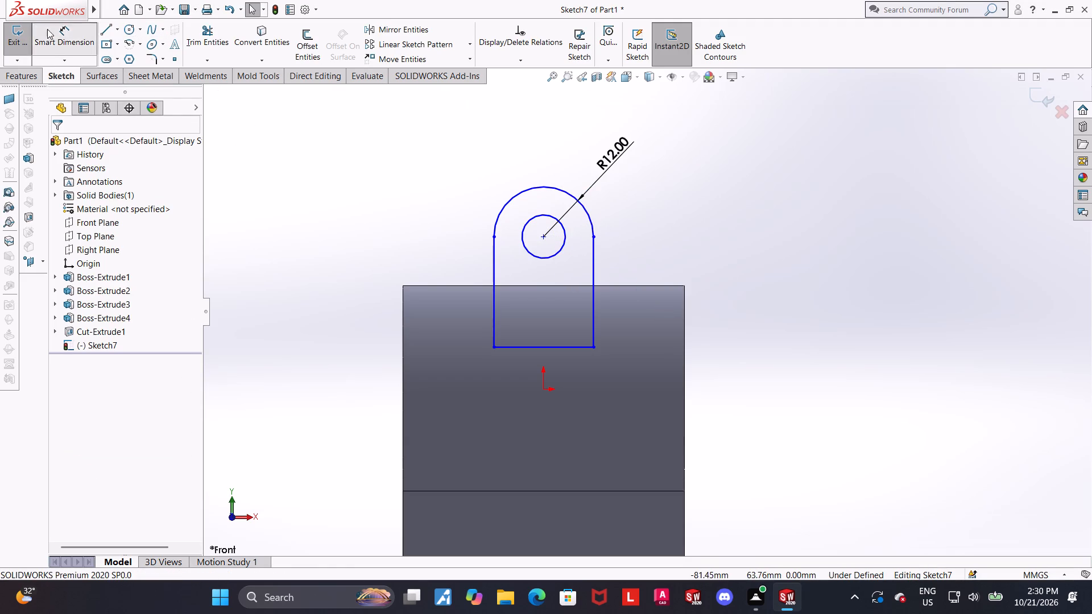
Dimension the inner circle's diameter to 11 mm.
left_click(47, 29)
left_click(536, 259)
left_click(536, 273)
key("1")
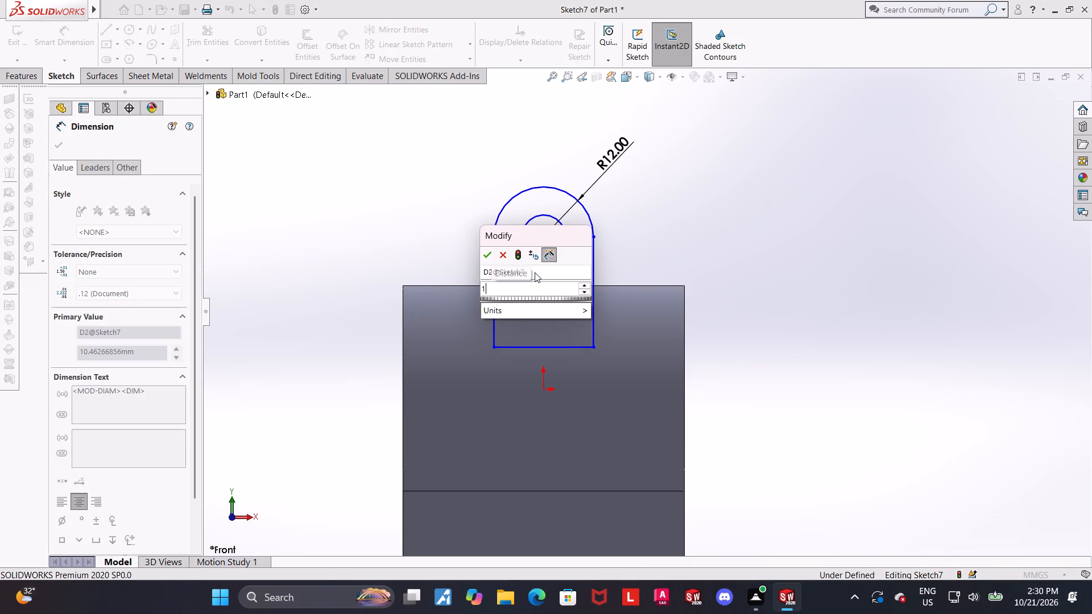
key("1")
key("Return")
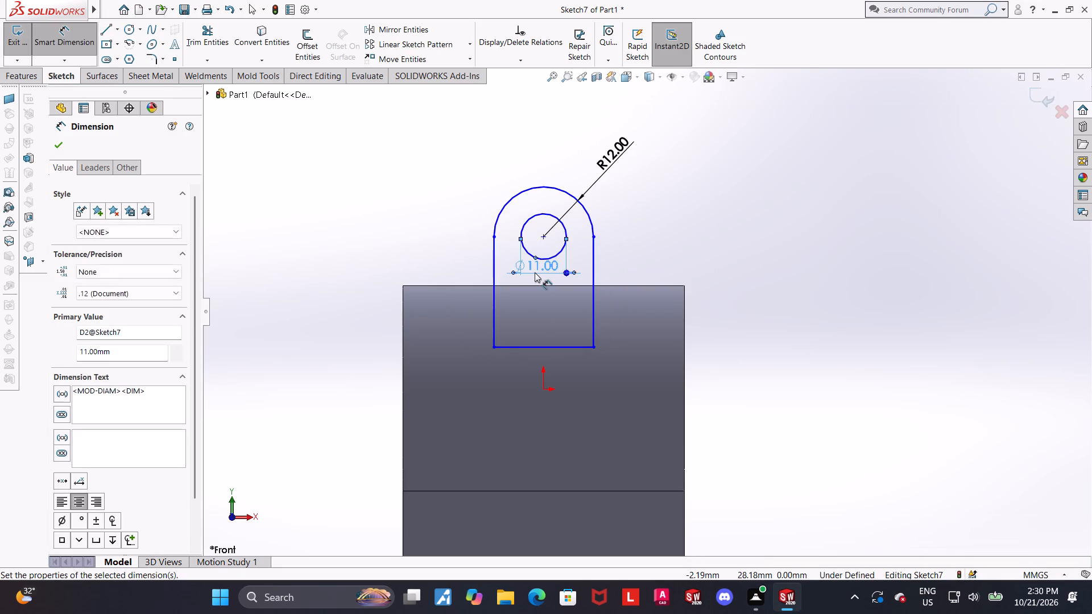
key("Escape")
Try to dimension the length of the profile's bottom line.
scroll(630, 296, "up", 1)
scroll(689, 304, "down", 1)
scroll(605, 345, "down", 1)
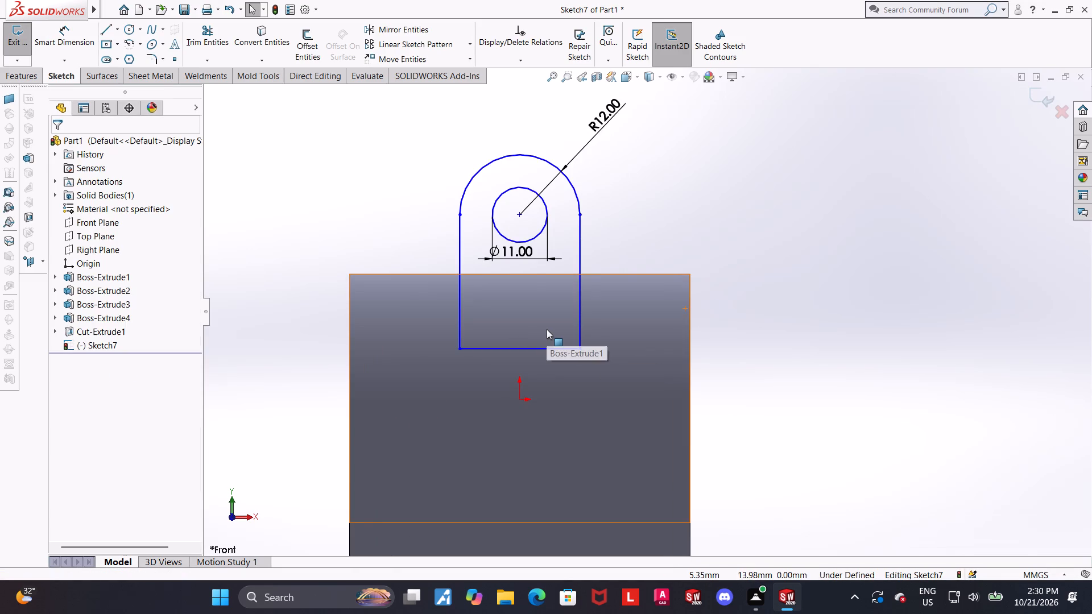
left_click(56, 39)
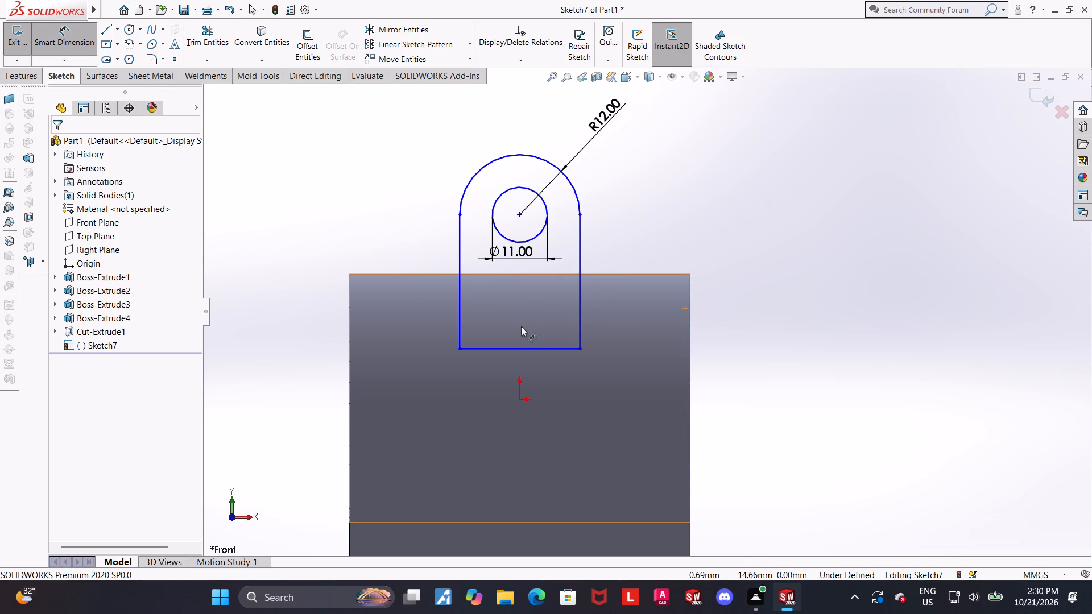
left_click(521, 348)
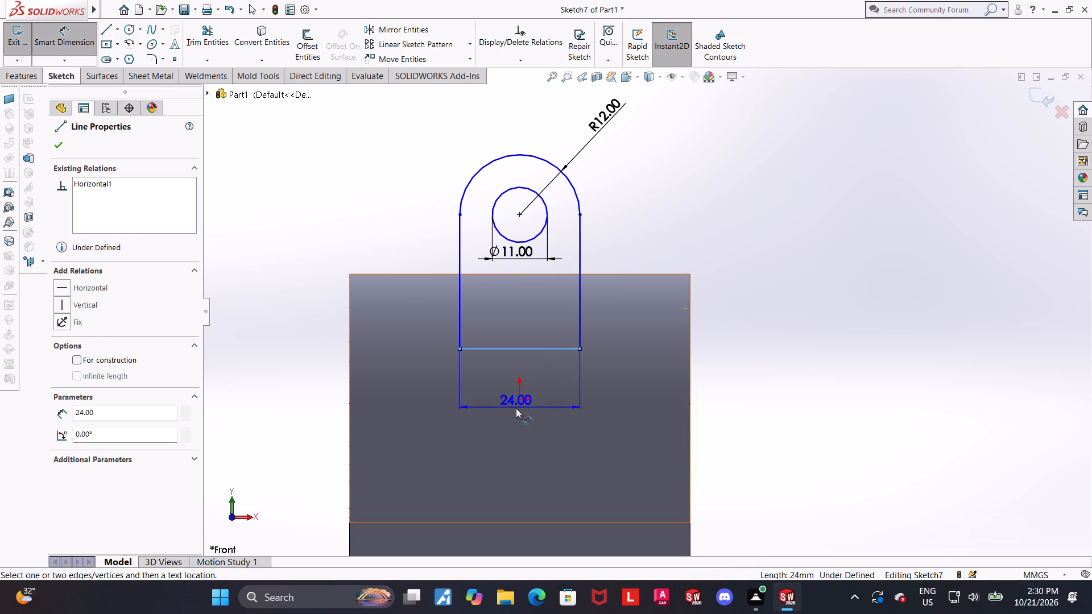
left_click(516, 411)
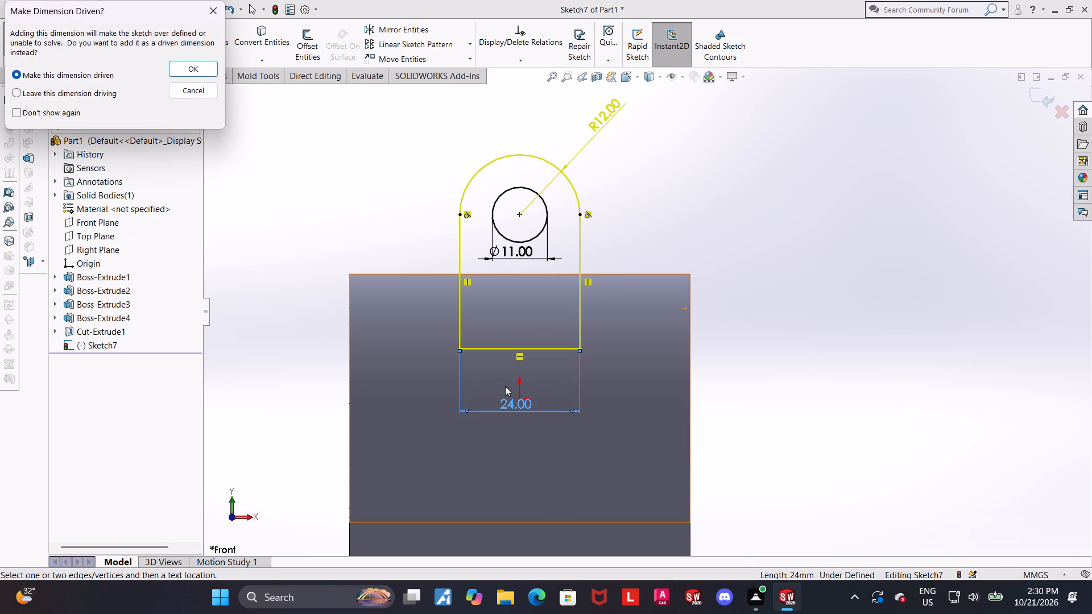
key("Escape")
Make the profile's bottom line collinear with the ring slot's inner edge along the bore.
scroll(519, 383, "up", 1)
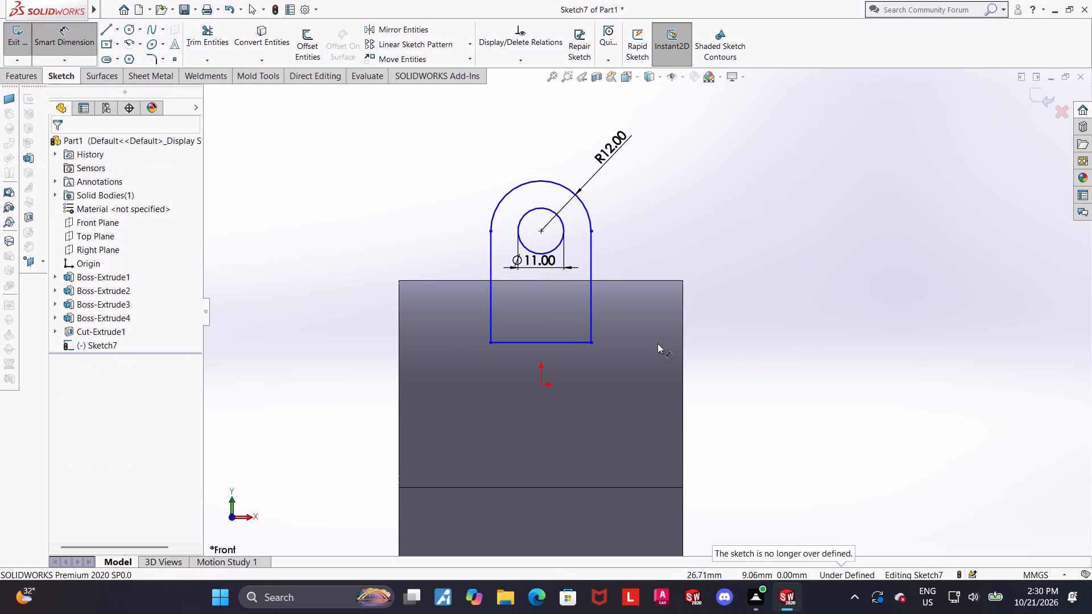
scroll(661, 321, "down", 1)
middle_click_drag(636, 313, 623, 311)
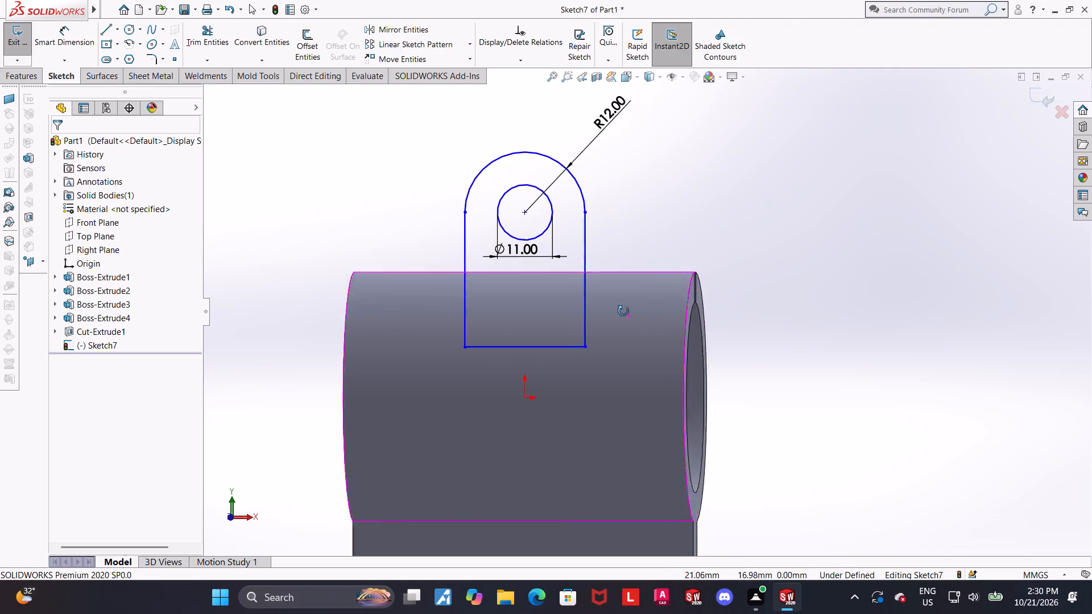
middle_click_drag(623, 311, 450, 338)
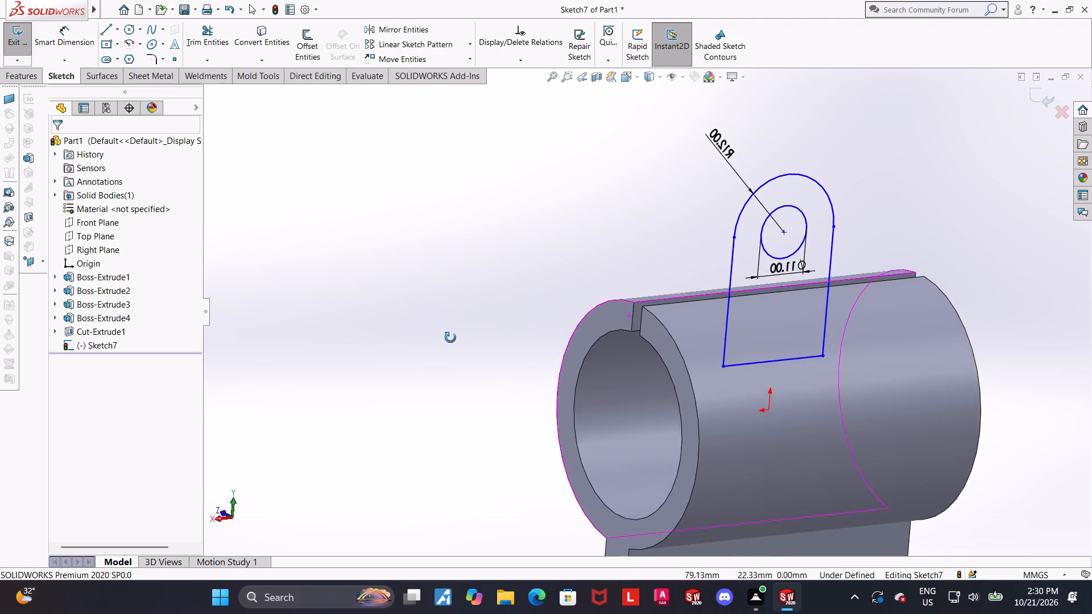
middle_click_drag(450, 338, 510, 287)
left_click(559, 291)
left_click(728, 383)
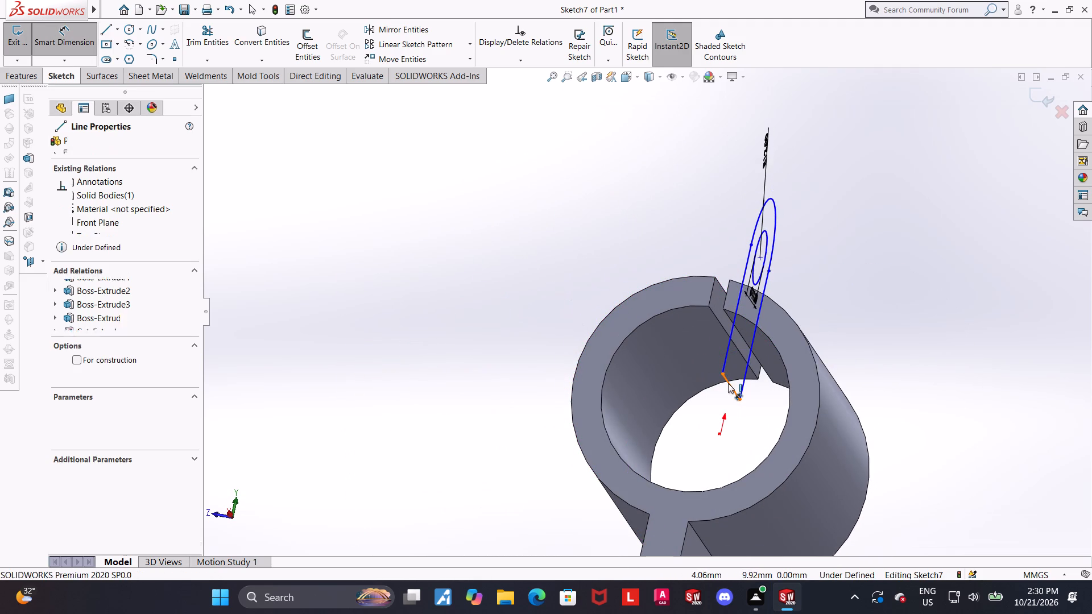
key("grave")
key("Escape")
key("Escape")
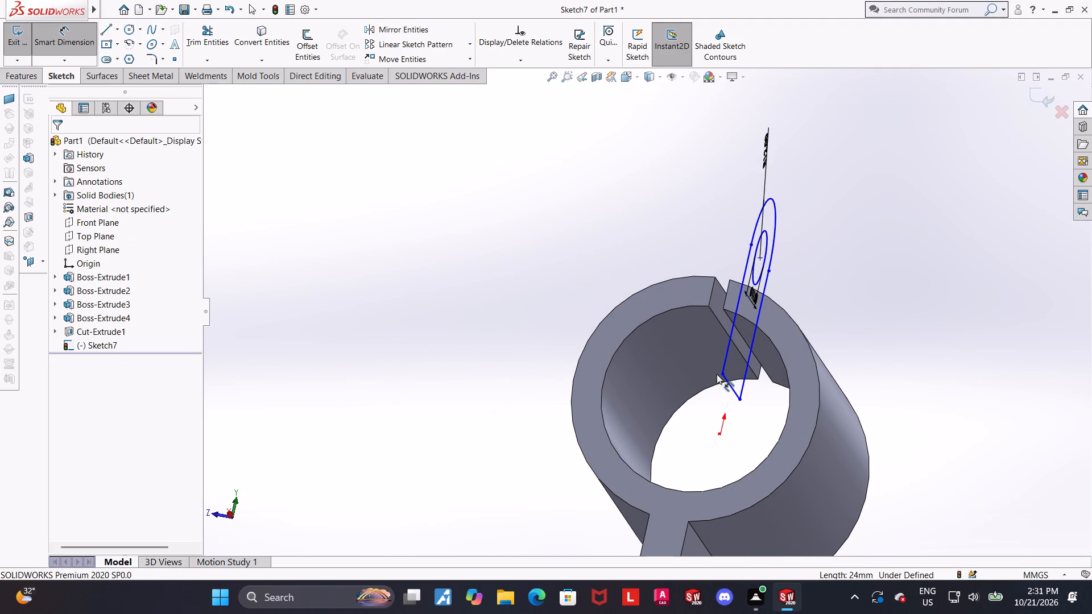
key("Escape")
left_click(735, 395)
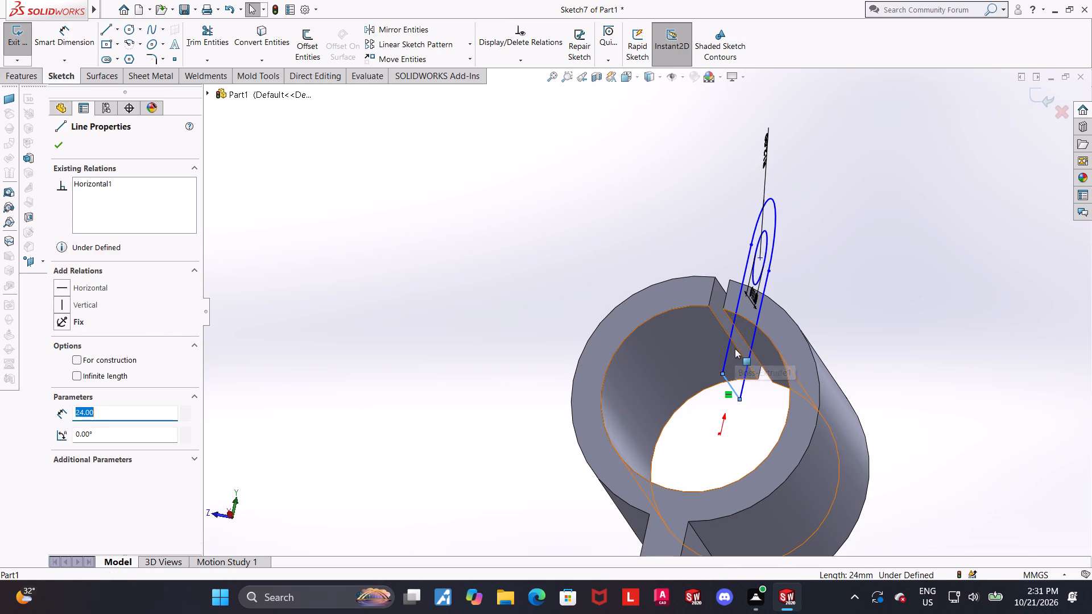
left_click(736, 348, "ctrl")
left_click(65, 349)
scroll(502, 384, "up", 4)
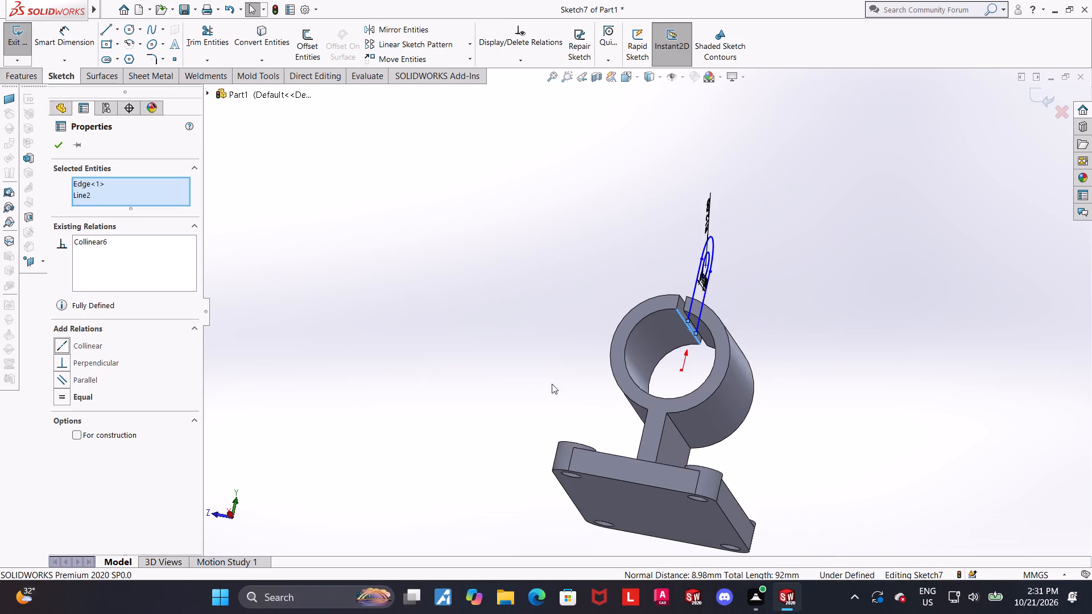
middle_click_drag(555, 384, 625, 441)
left_click(919, 310)
Lower the profile's round top and hole until their shared centre is about 32 mm above the origin.
scroll(816, 327, "down", 2)
middle_click_drag(804, 335, 837, 341)
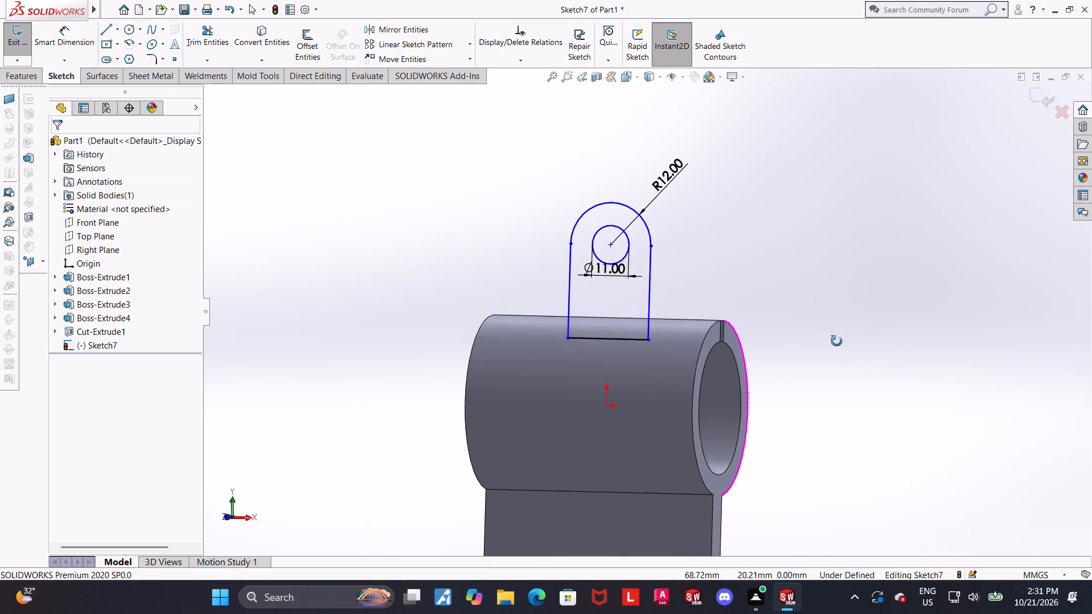
middle_click_drag(837, 341, 829, 347)
middle_click_drag(775, 354, 809, 358)
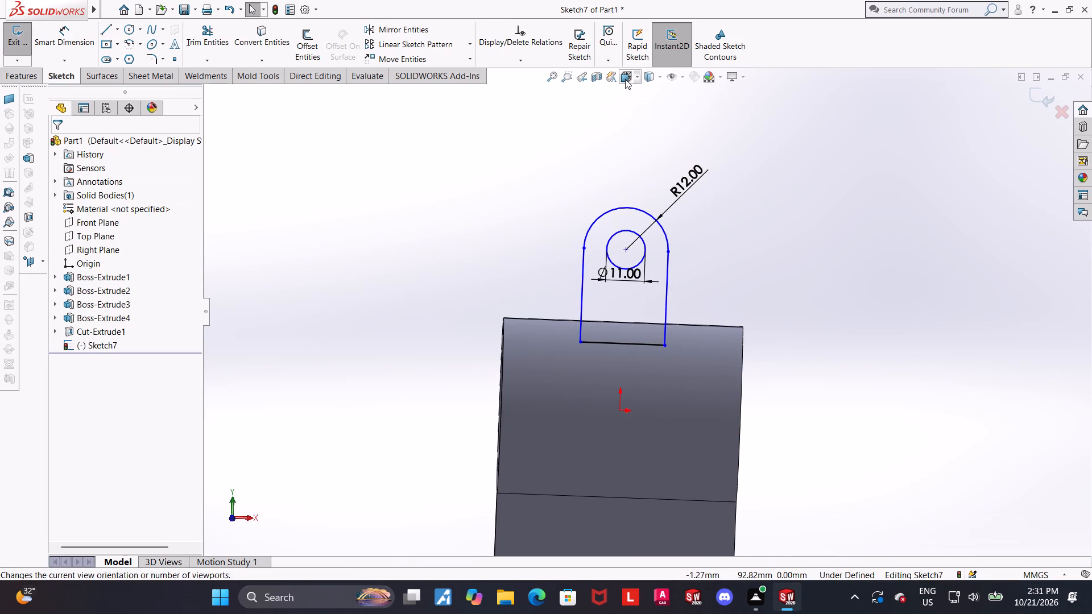
left_click(625, 79)
left_click(568, 340)
scroll(814, 326, "up", 1)
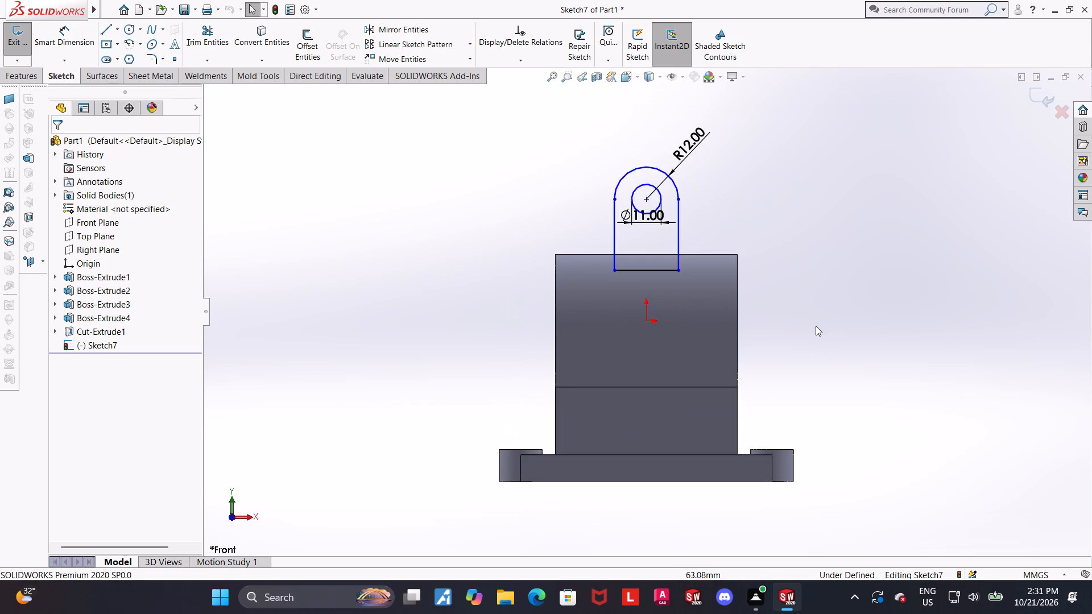
scroll(828, 322, "down", 1)
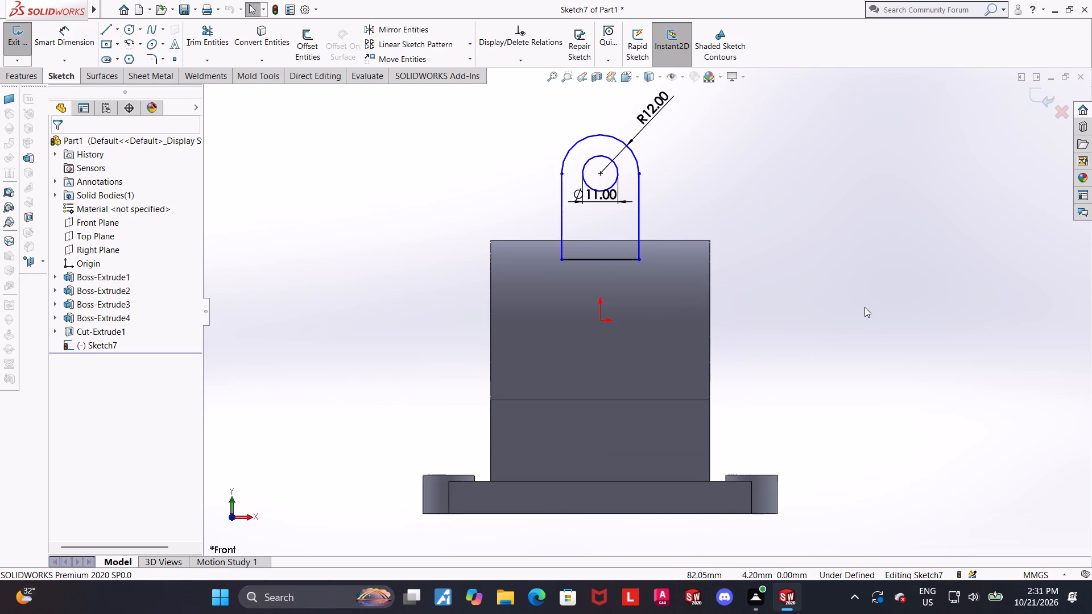
scroll(864, 307, "down", 1)
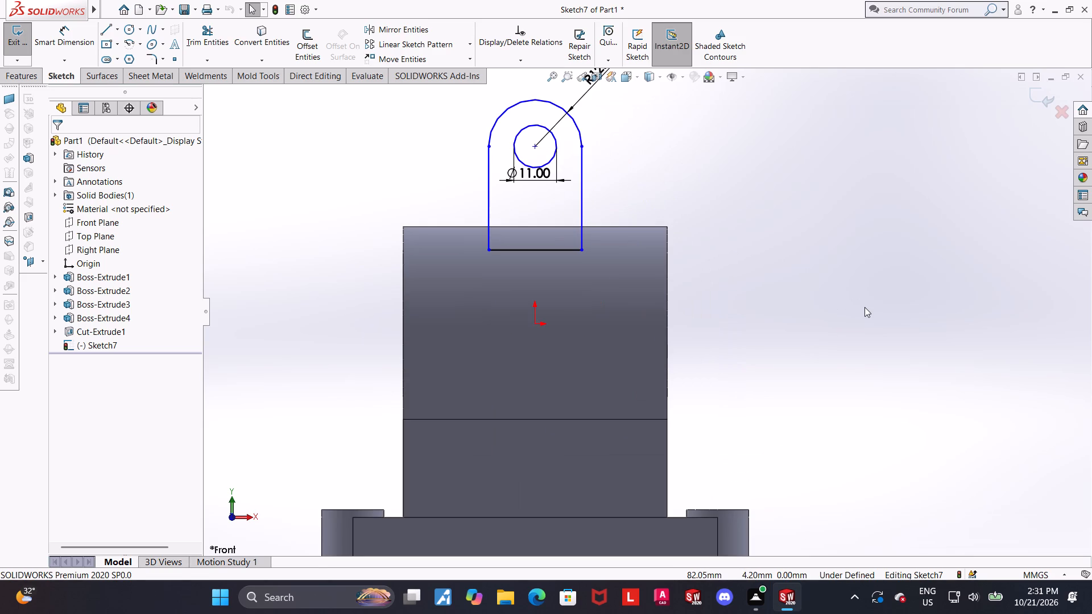
scroll(864, 307, "up", 1)
scroll(737, 306, "up", 1)
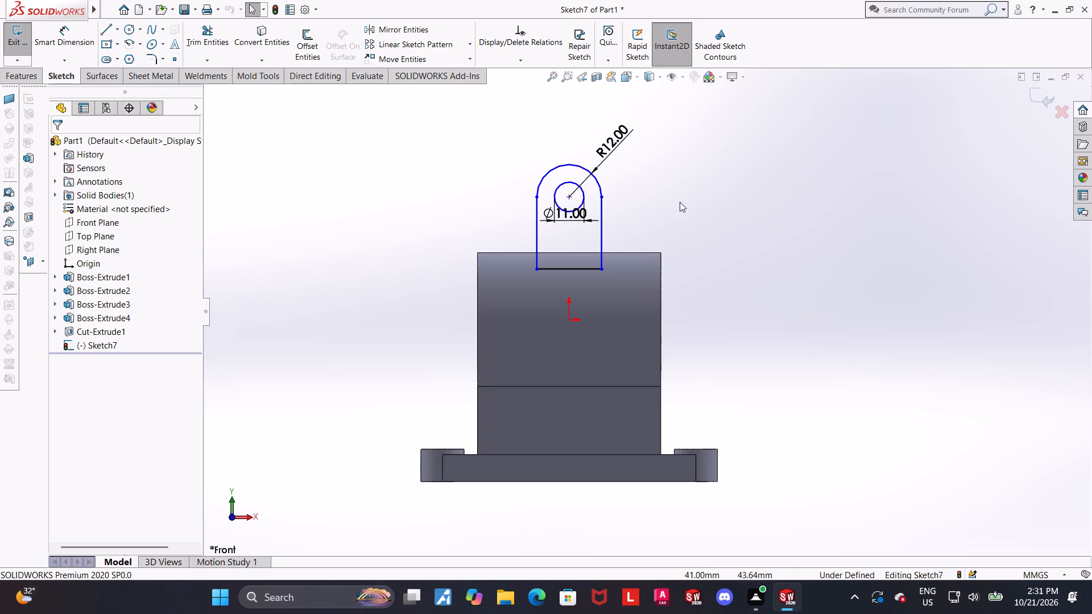
scroll(680, 202, "down", 2)
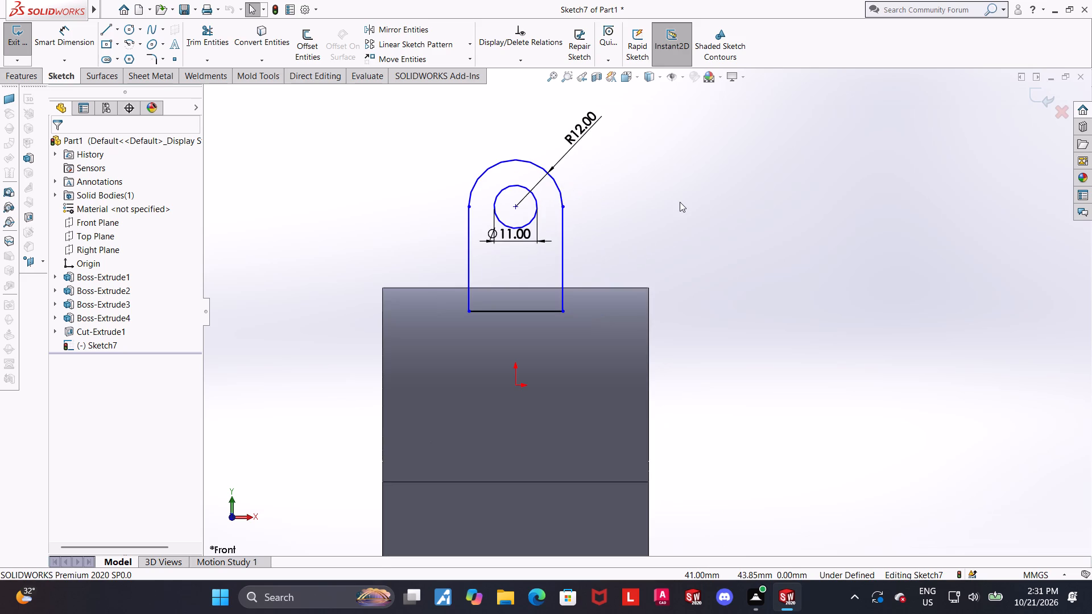
scroll(680, 202, "down", 1)
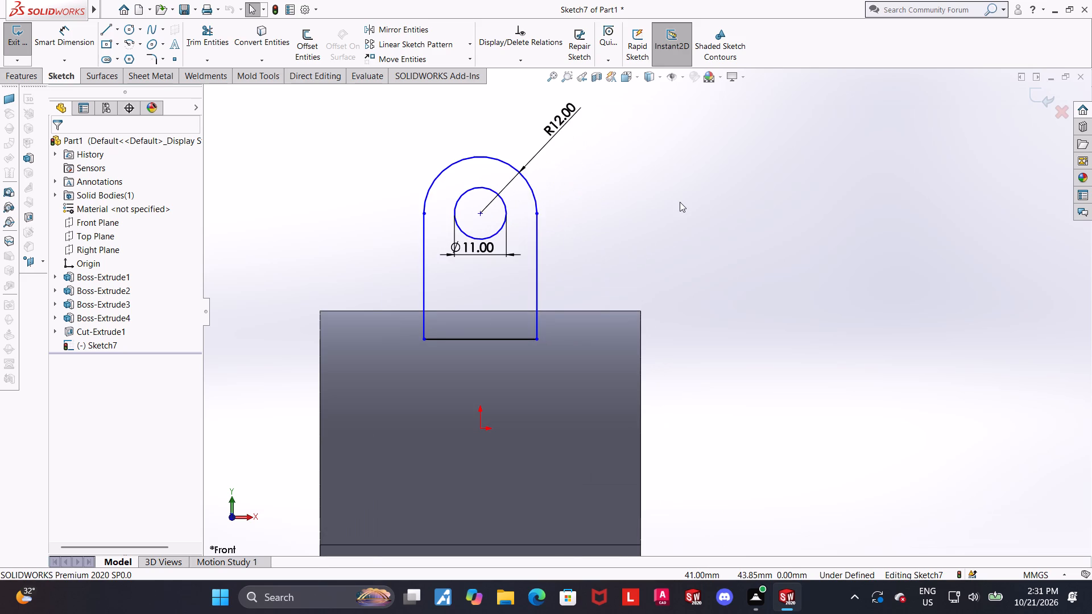
scroll(680, 202, "up", 1)
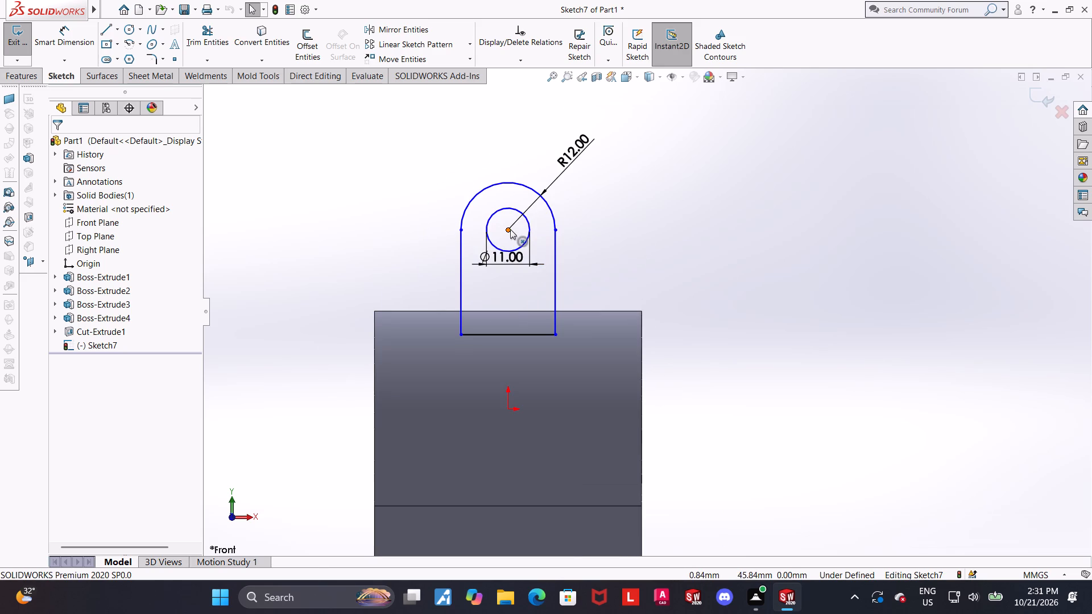
left_click_drag(510, 229, 508, 256)
left_click(643, 247)
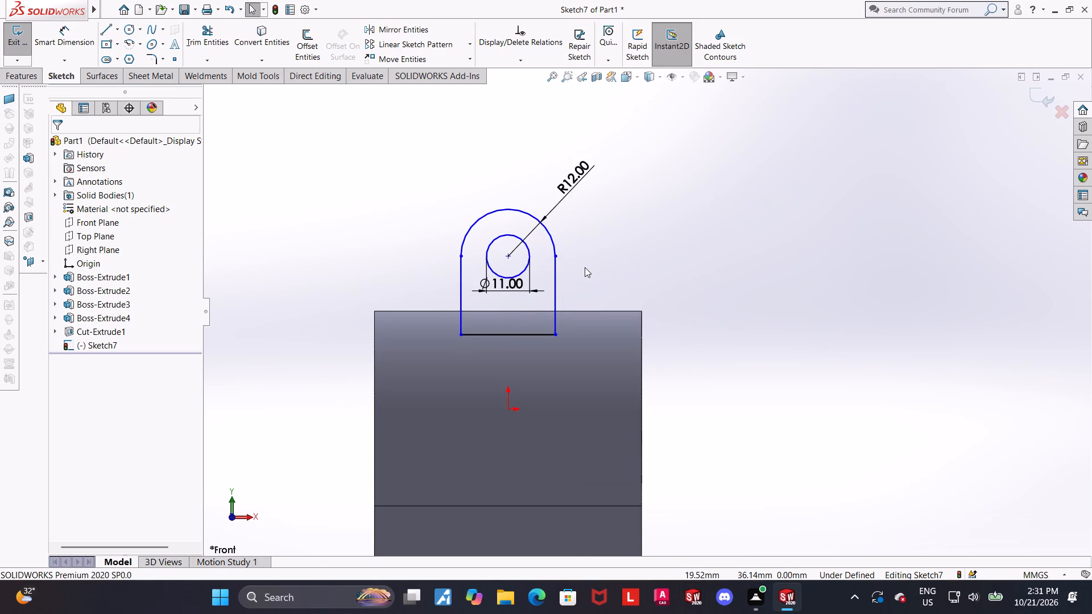
scroll(585, 267, "down", 4)
middle_click_drag(615, 283, 550, 285)
left_click_drag(589, 255, 591, 282)
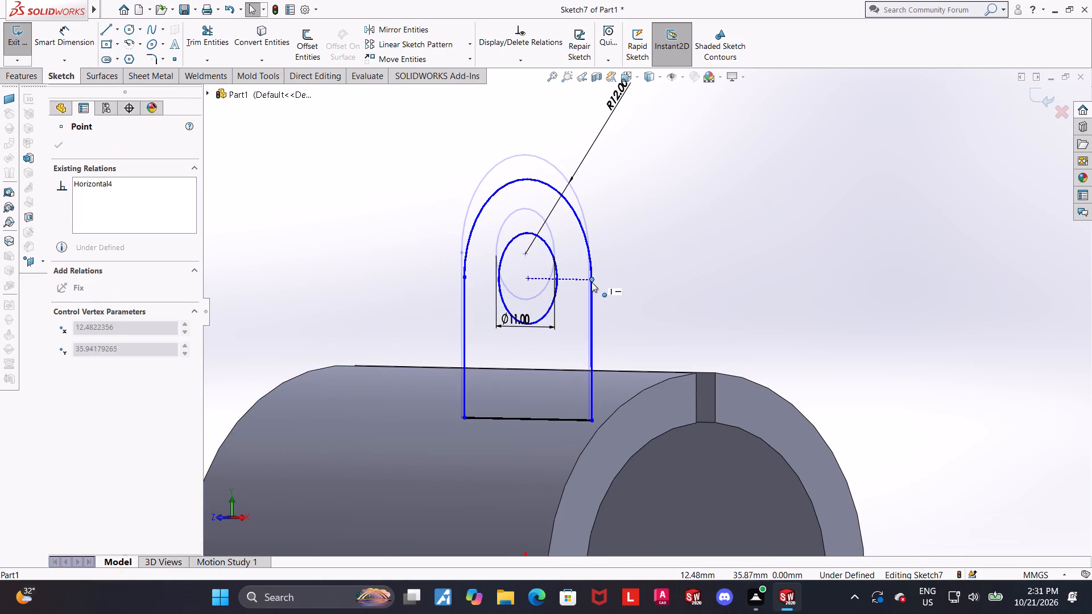
left_click_drag(591, 282, 595, 311)
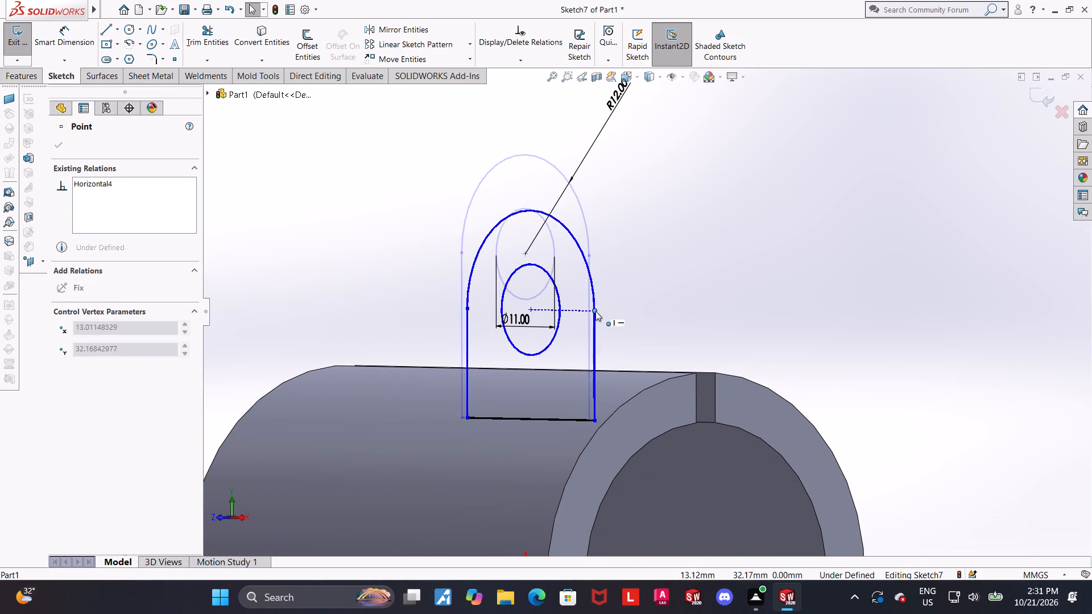
left_click_drag(595, 311, 598, 311)
Add a vertical relation between the sketch origin and the centre of the round top and hole.
middle_click_drag(606, 310, 670, 324)
scroll(682, 339, "up", 3)
left_click(679, 335)
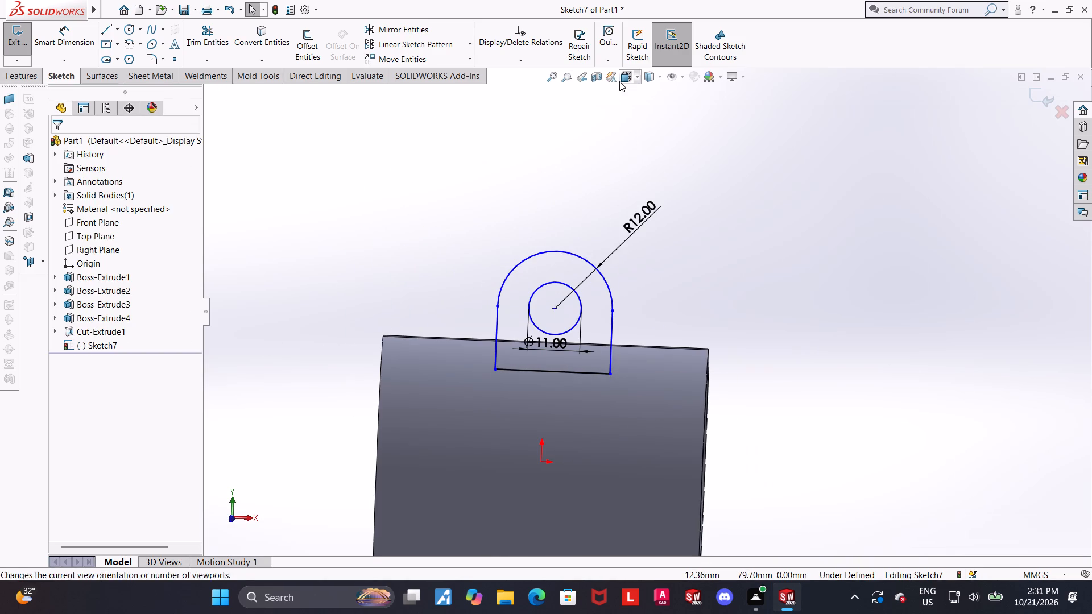
left_click(619, 81)
left_click(575, 359)
left_click(977, 342)
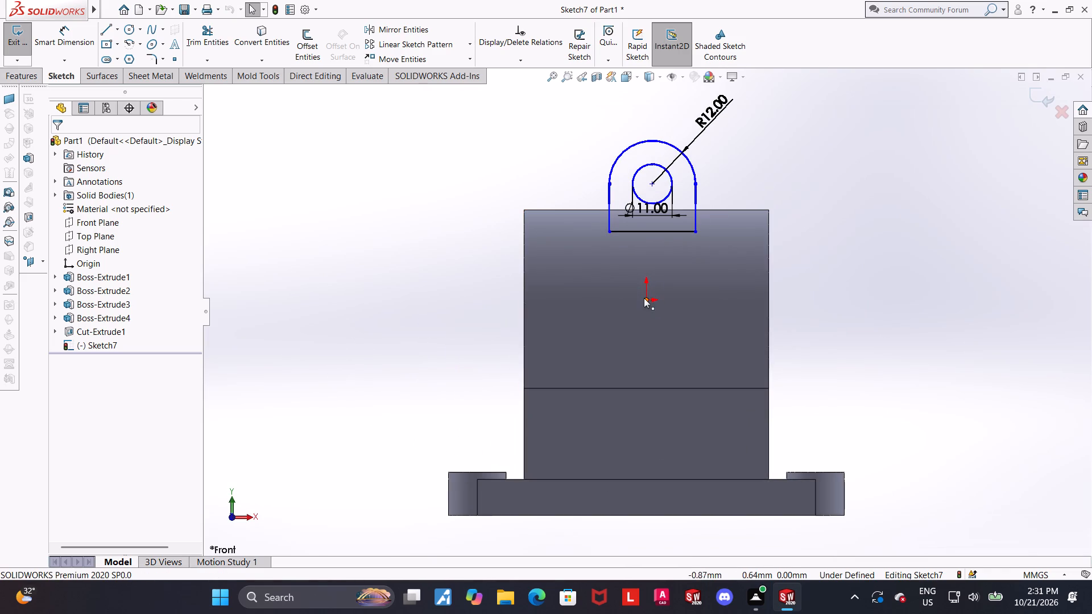
left_click(645, 301)
left_click(652, 184, "ctrl")
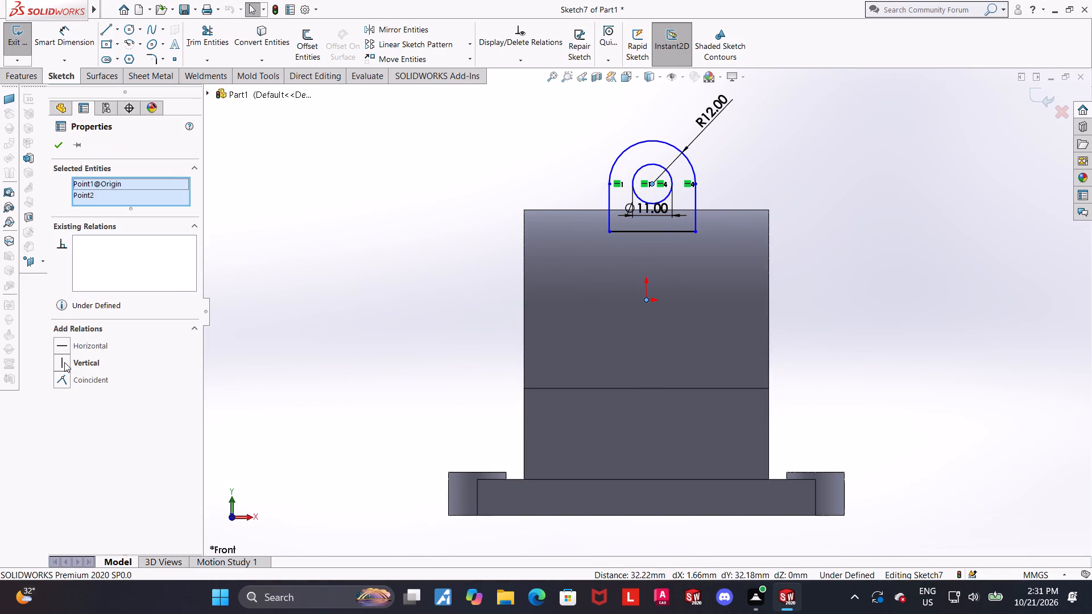
left_click(64, 362)
left_click(945, 331)
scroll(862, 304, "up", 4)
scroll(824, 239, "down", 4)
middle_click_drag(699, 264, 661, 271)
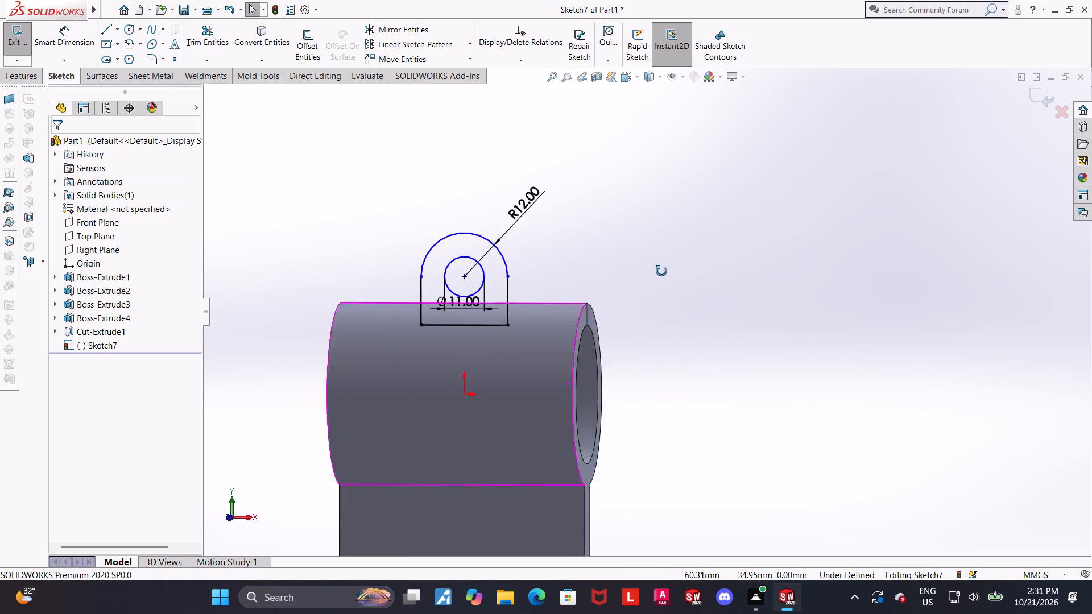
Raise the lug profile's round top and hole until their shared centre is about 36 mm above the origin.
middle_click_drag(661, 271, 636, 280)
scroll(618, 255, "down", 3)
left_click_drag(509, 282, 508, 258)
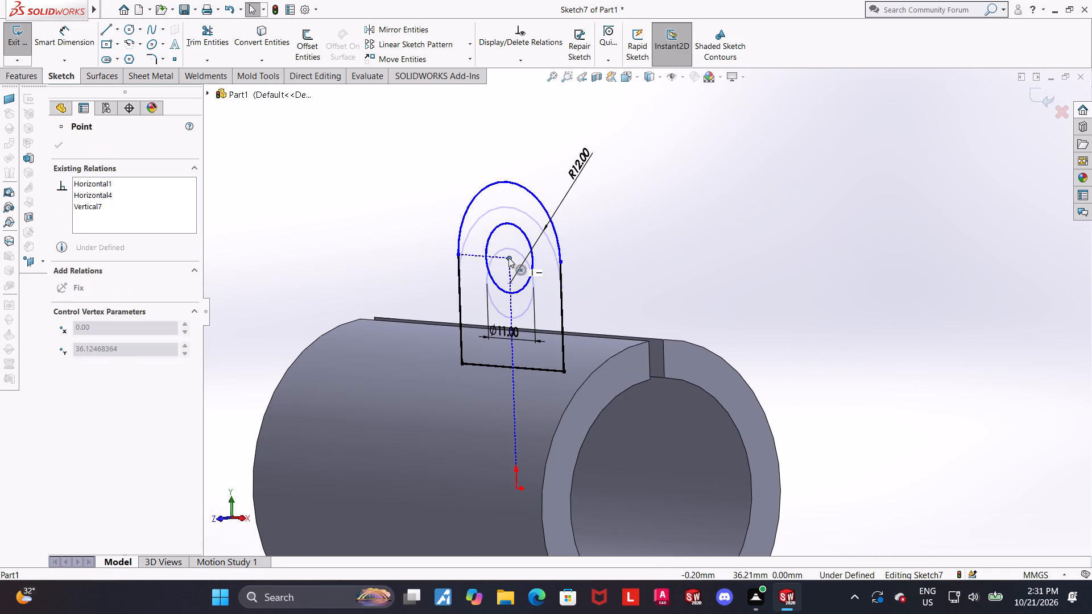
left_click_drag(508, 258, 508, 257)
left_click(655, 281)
Examine the raised lug profile's position relative to the ring and its slot from several angles.
middle_click_drag(669, 289, 657, 289)
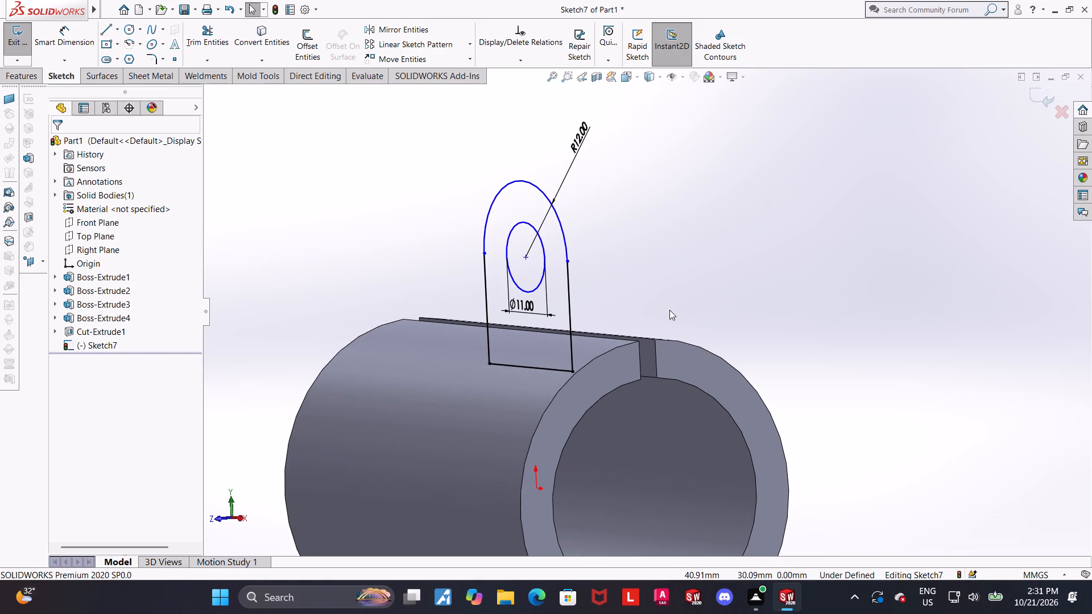
middle_click_drag(652, 317, 657, 322)
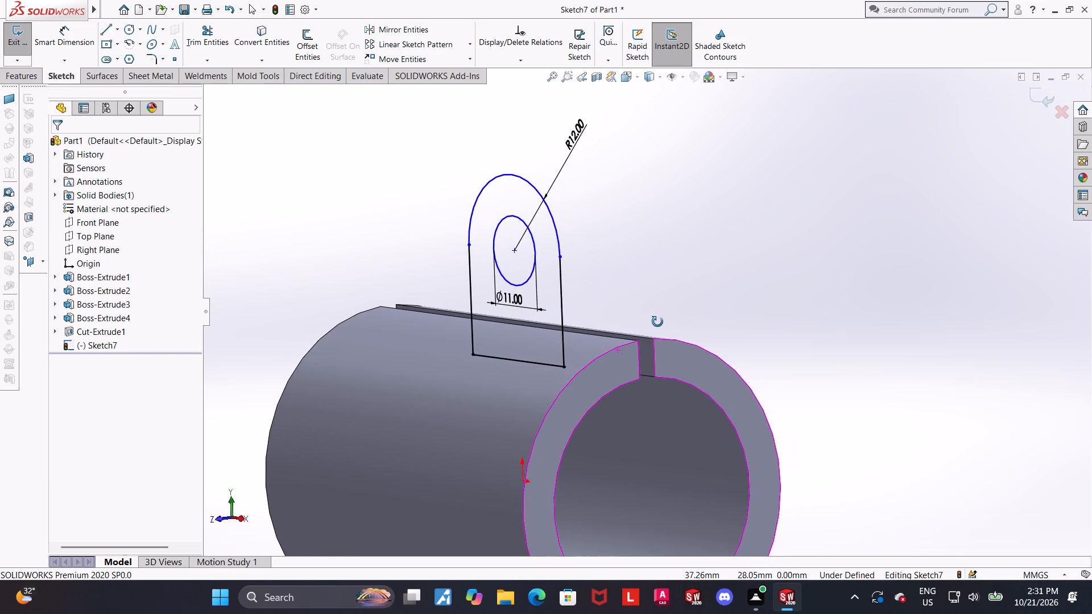
middle_click_drag(657, 322, 653, 322)
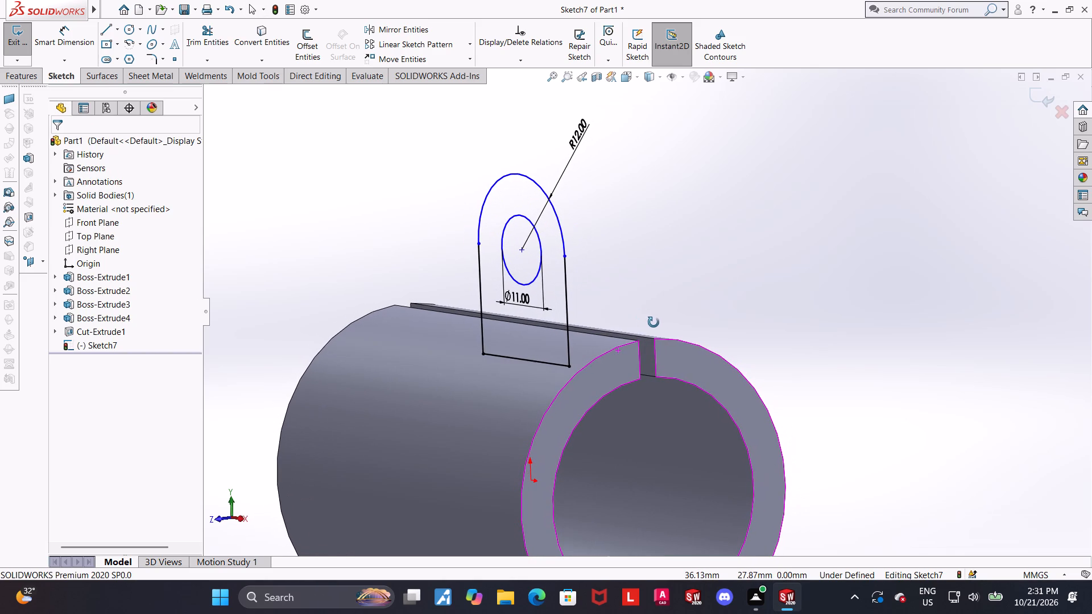
middle_click_drag(653, 322, 654, 324)
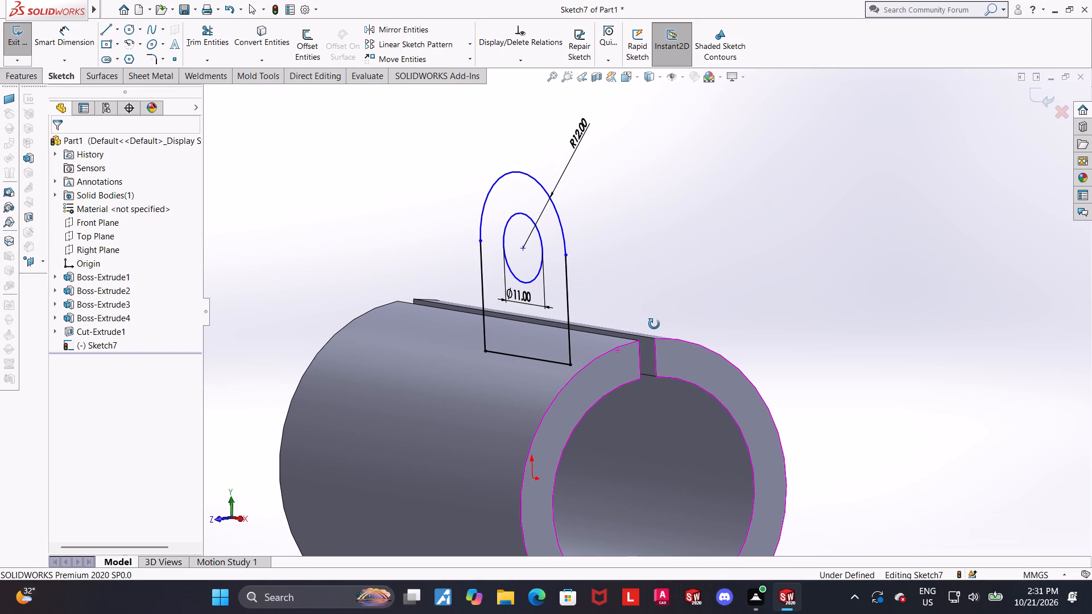
middle_click_drag(654, 324, 659, 320)
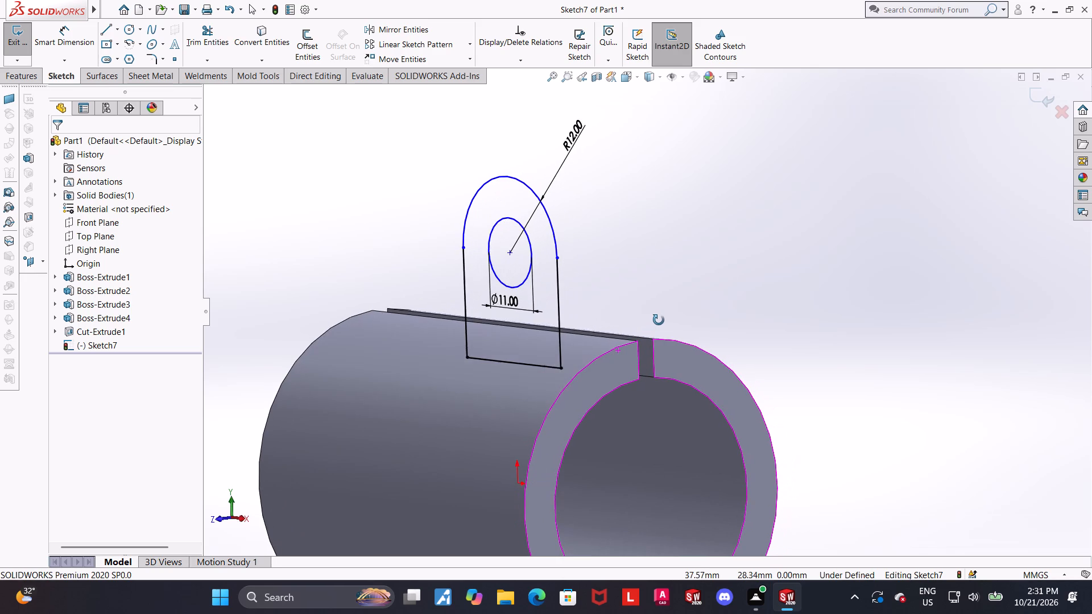
middle_click_drag(659, 320, 602, 288)
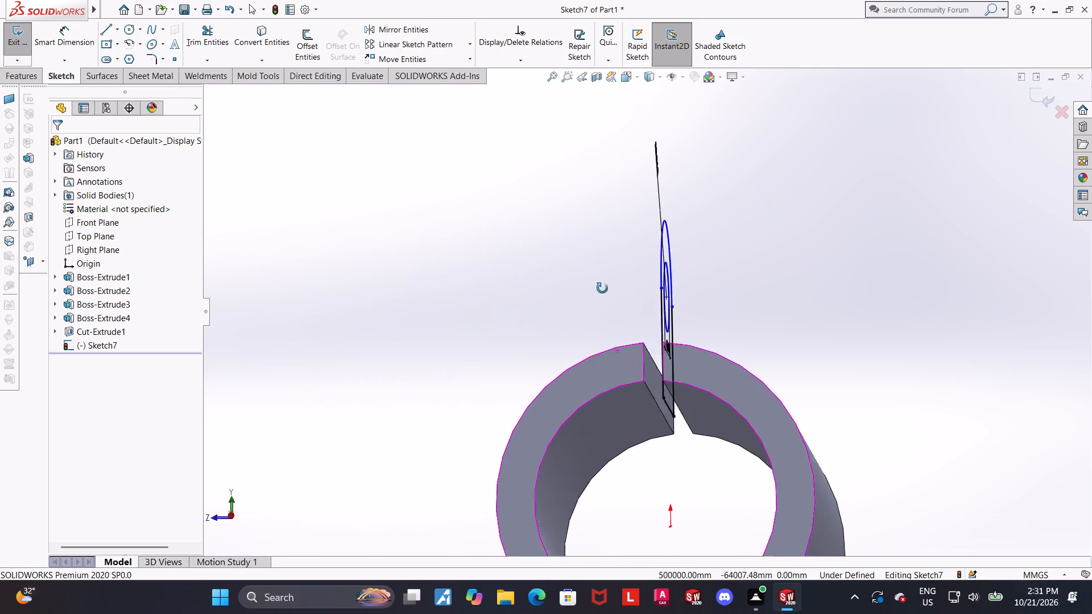
middle_click_drag(602, 288, 605, 302)
left_click(754, 318)
middle_click_drag(748, 320, 770, 330)
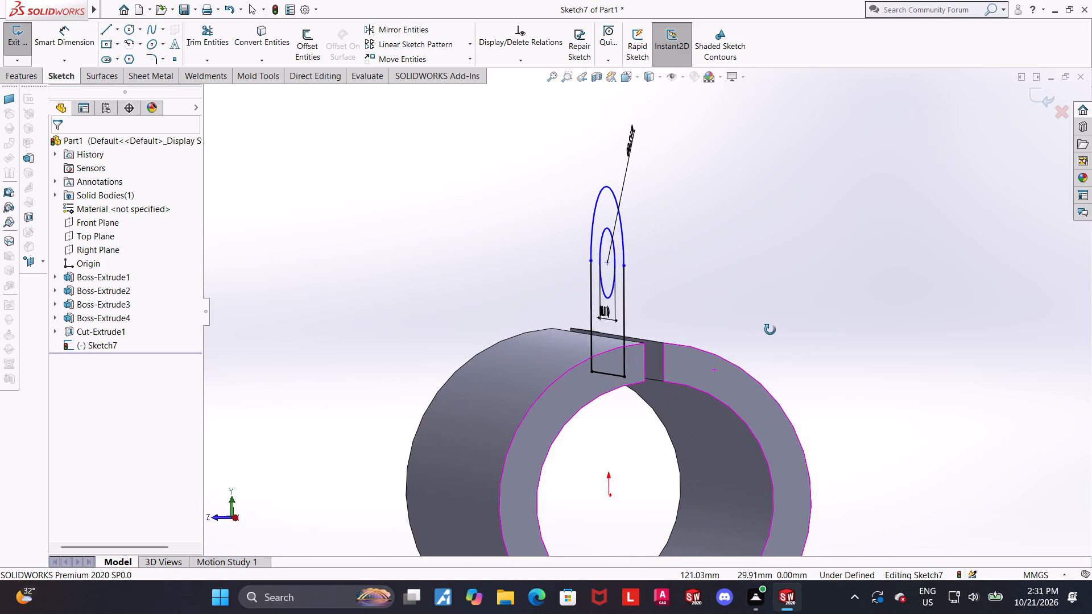
middle_click_drag(770, 330, 763, 329)
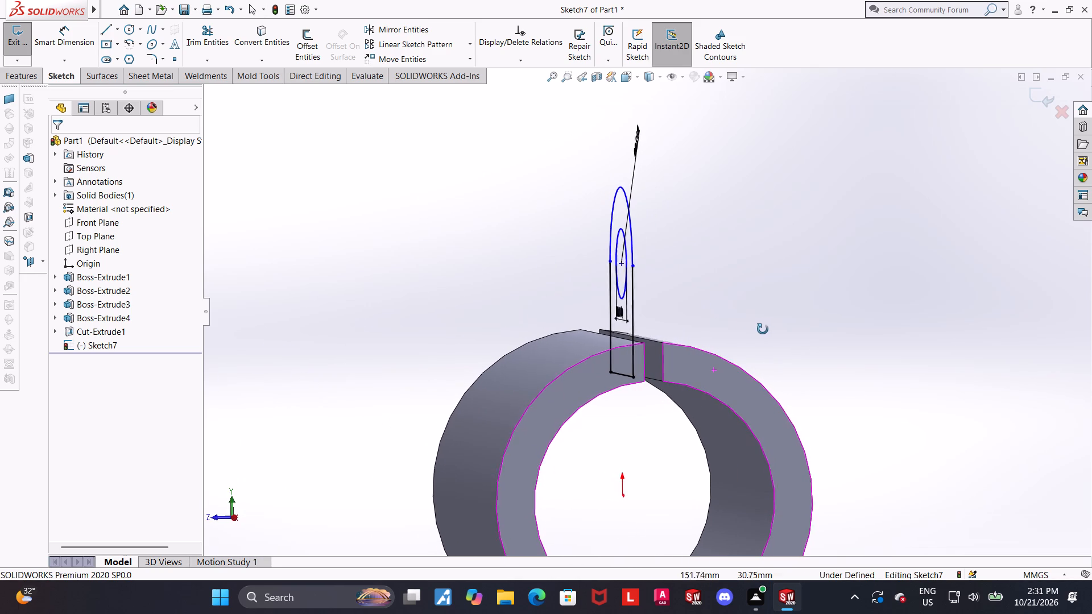
middle_click_drag(763, 329, 743, 338)
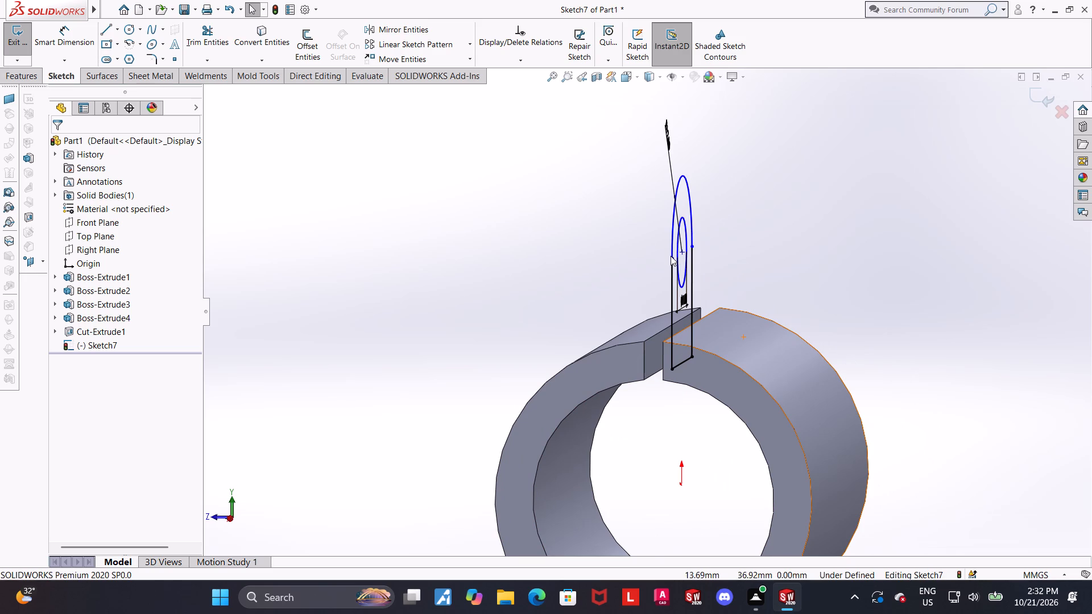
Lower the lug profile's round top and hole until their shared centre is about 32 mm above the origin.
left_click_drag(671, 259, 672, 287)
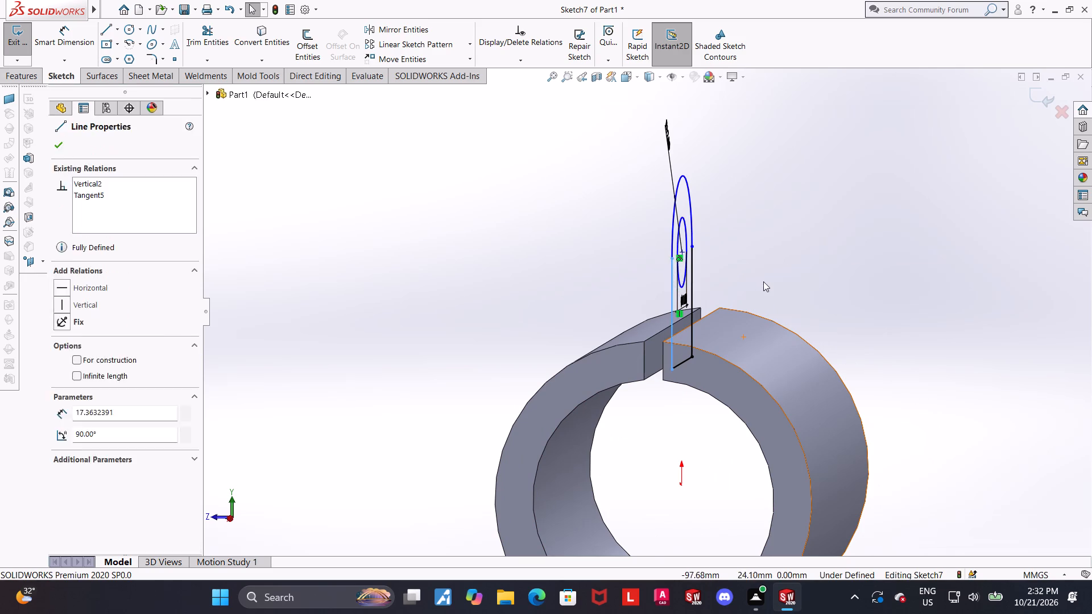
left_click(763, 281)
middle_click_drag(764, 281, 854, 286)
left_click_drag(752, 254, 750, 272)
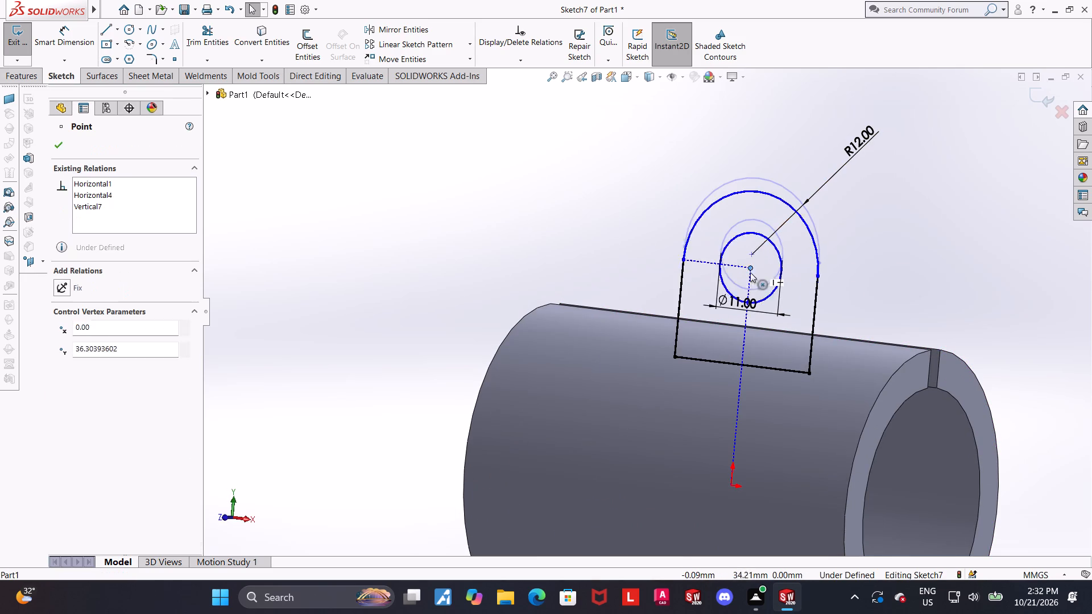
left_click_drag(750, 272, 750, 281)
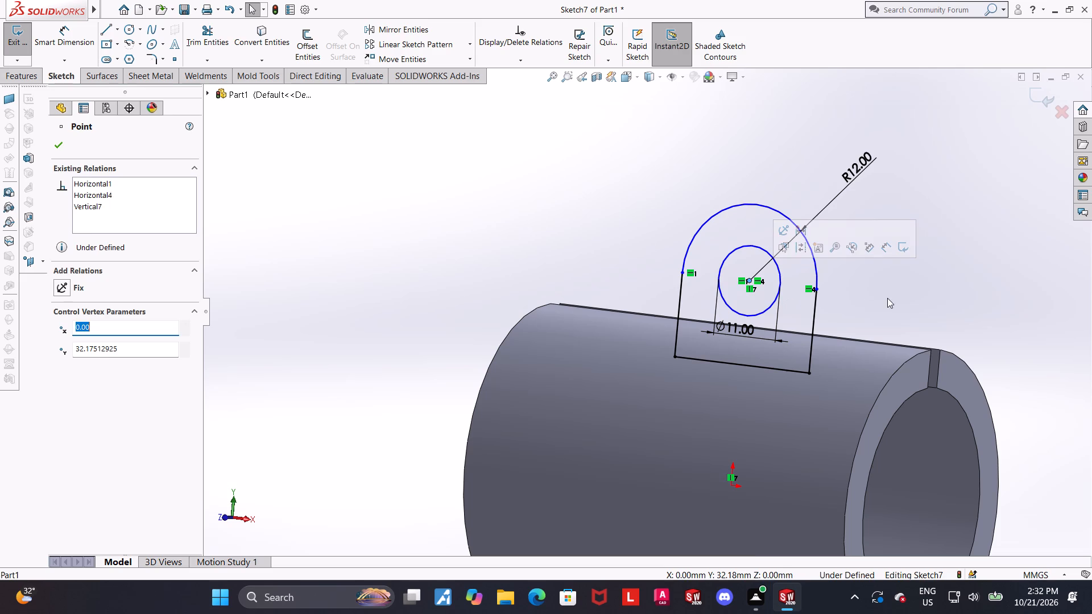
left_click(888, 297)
Lower the end point of the lug's round-top arc to about 28 mm above the origin, bringing the hole down with it.
middle_click_drag(881, 296, 891, 326)
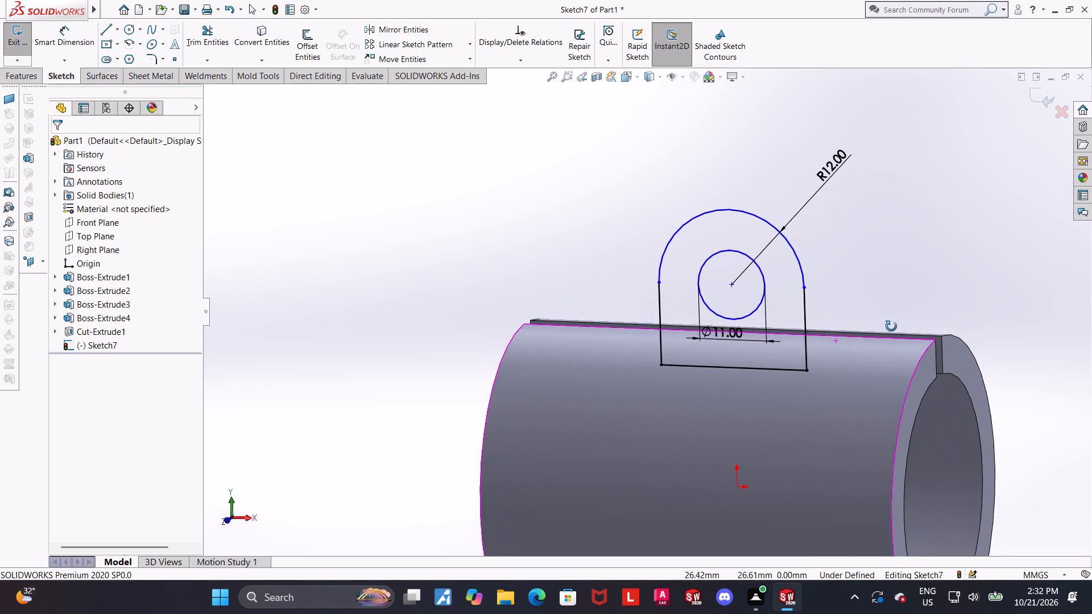
middle_click_drag(891, 326, 924, 322)
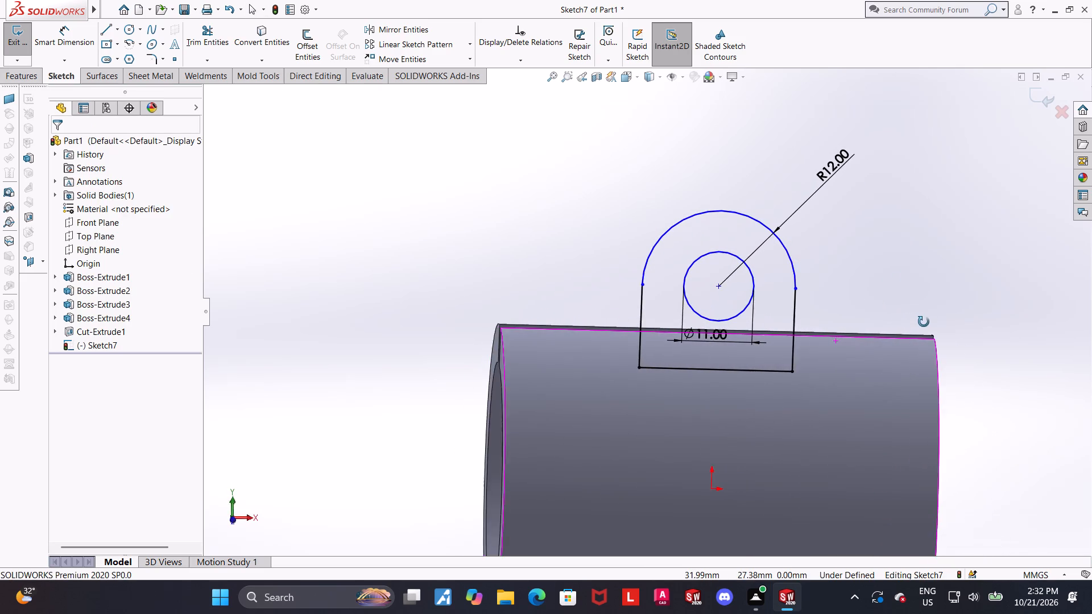
middle_click_drag(924, 322, 902, 321)
left_click(916, 291)
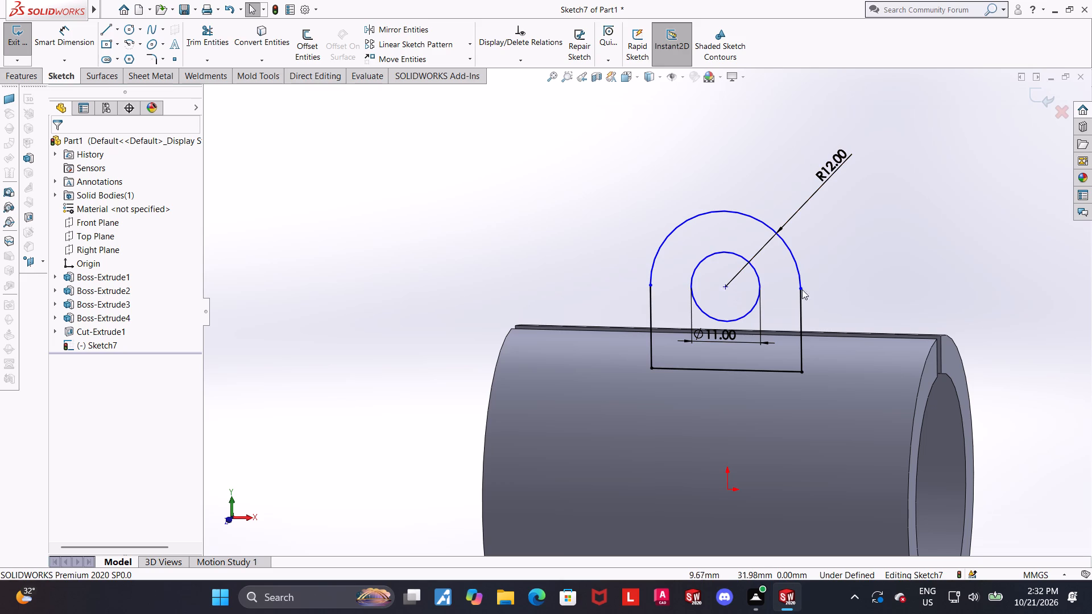
scroll(916, 289, "up", 1)
middle_click_drag(909, 287, 764, 314)
scroll(832, 370, "up", 5)
scroll(806, 302, "down", 7)
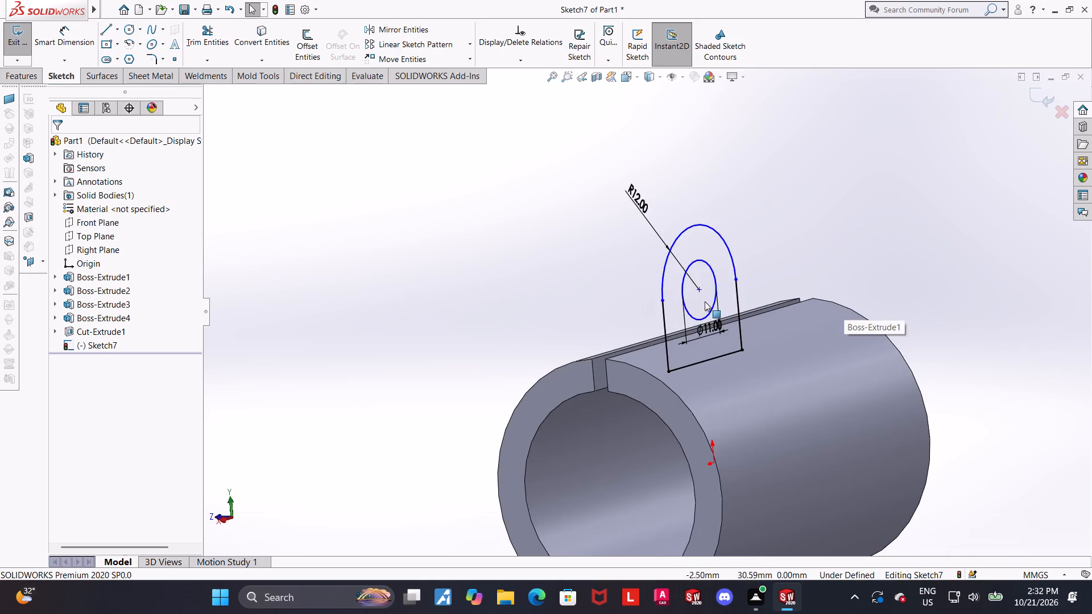
scroll(705, 301, "down", 2)
left_click_drag(601, 305, 601, 346)
Examine how the lowered lug profile and its hole sit against the ring's outer surface and slot from several angles.
middle_click_drag(590, 343, 595, 343)
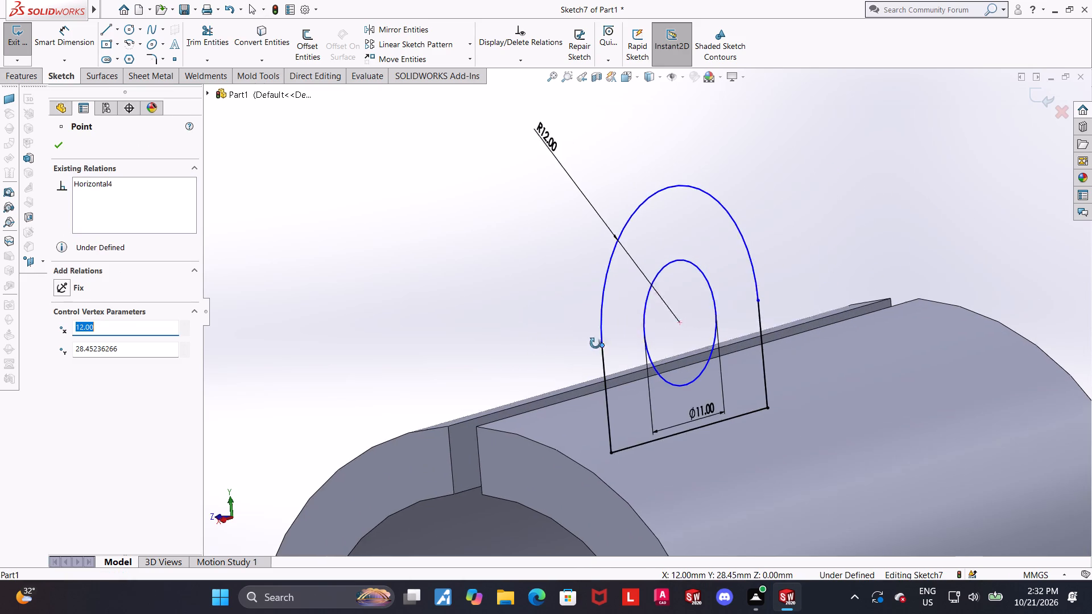
middle_click_drag(595, 343, 648, 345)
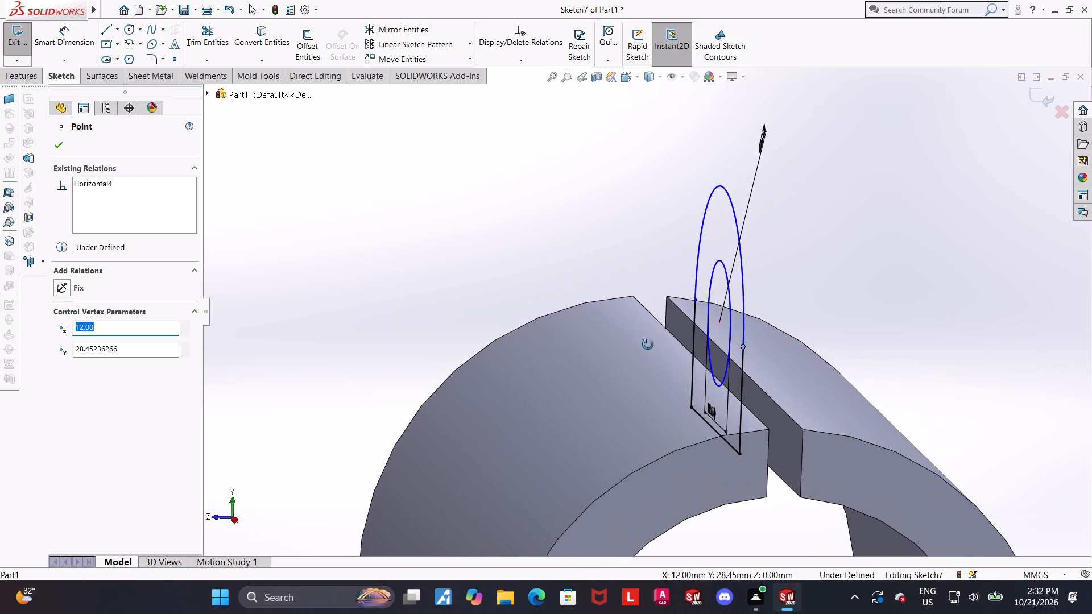
middle_click_drag(648, 345, 647, 345)
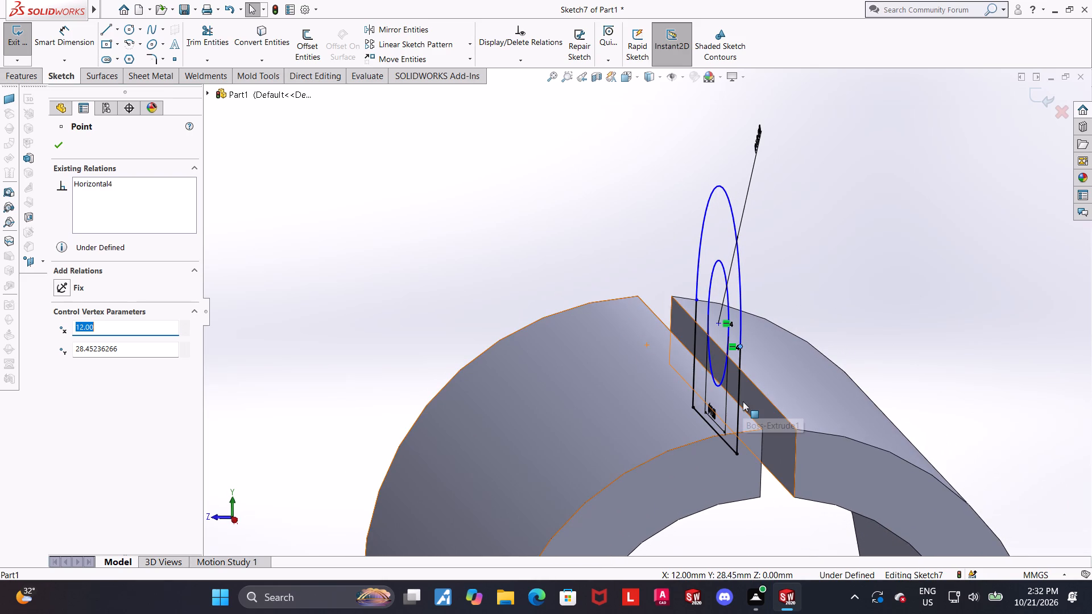
scroll(885, 395, "up", 1)
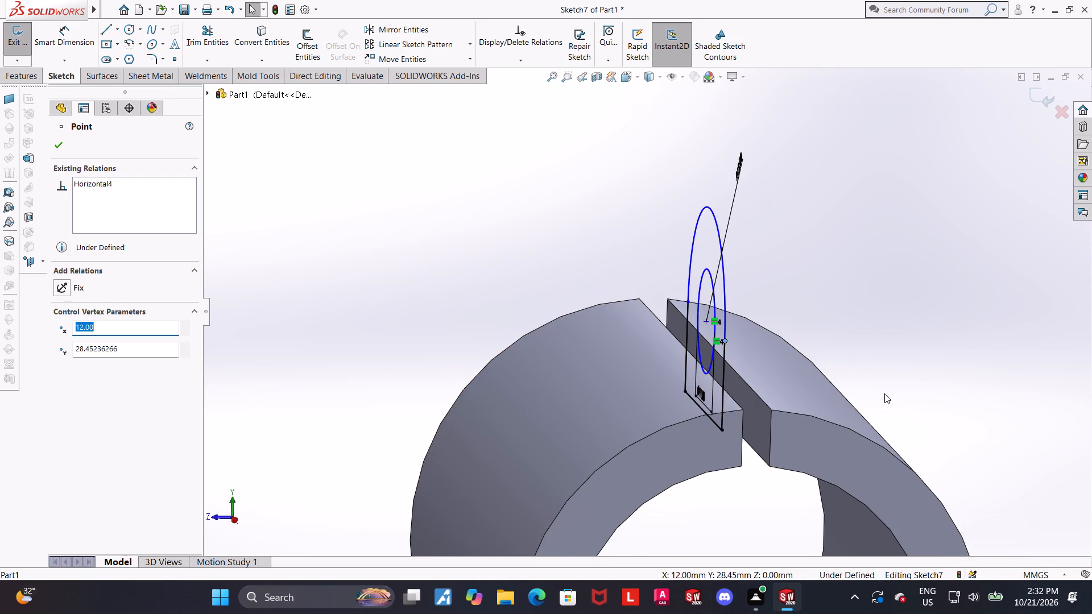
scroll(816, 362, "down", 2)
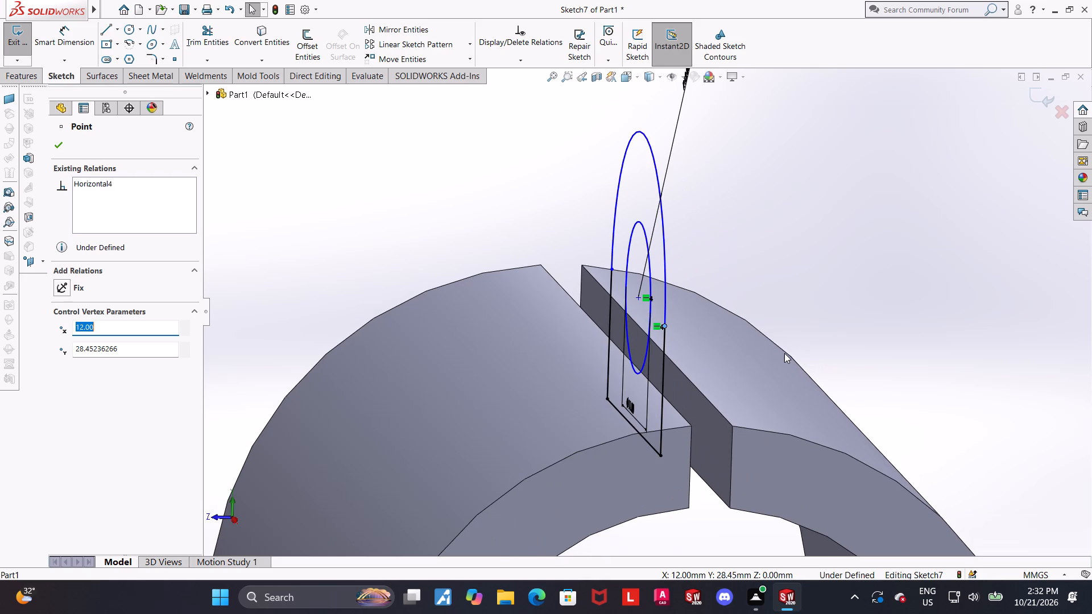
scroll(783, 350, "up", 1)
scroll(783, 350, "down", 1)
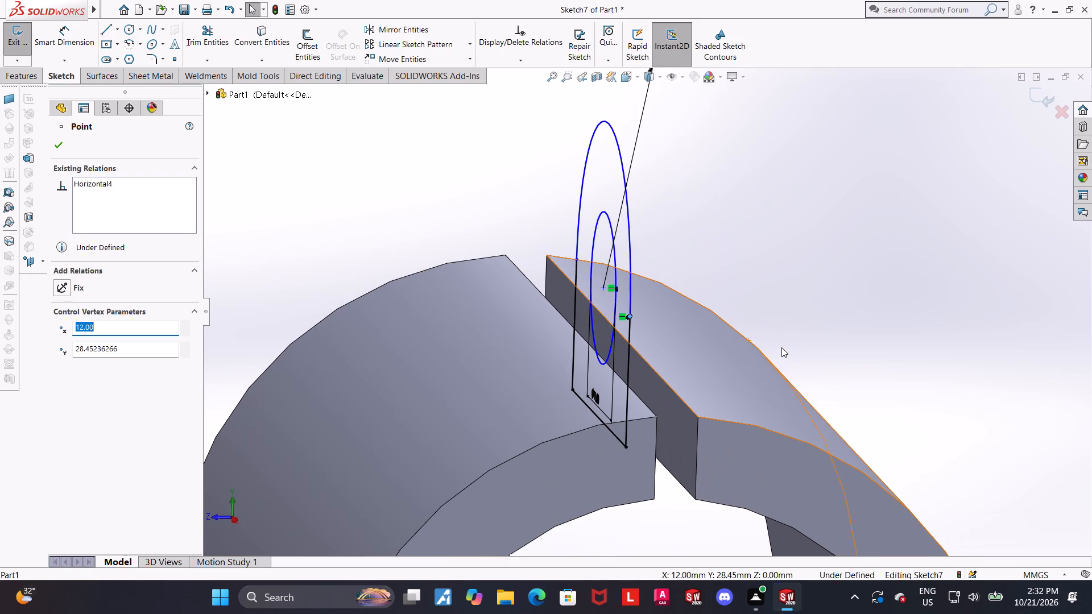
scroll(781, 347, "up", 1)
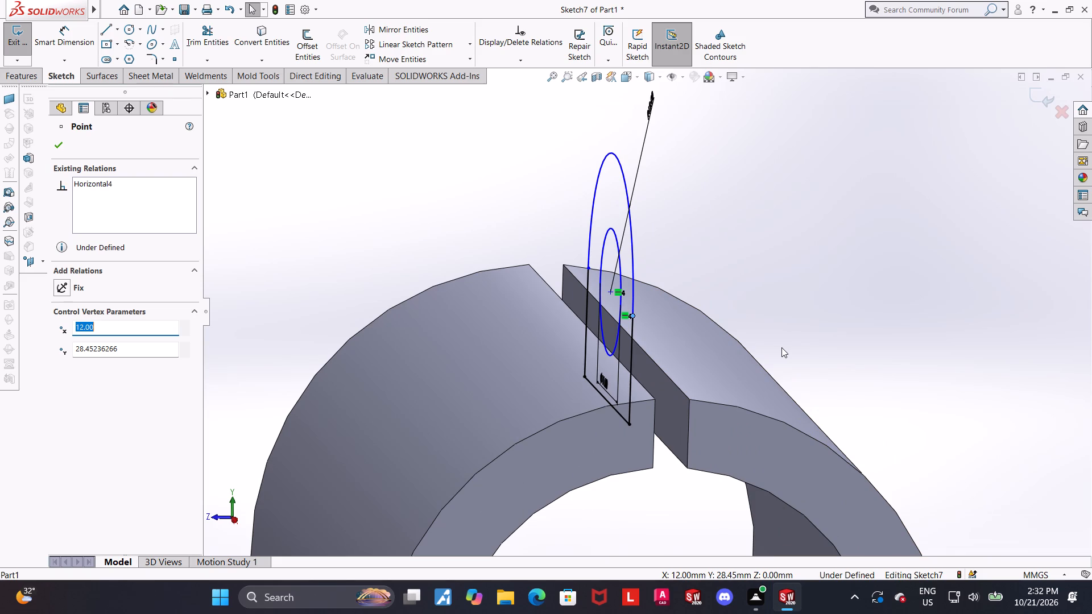
scroll(764, 347, "up", 1)
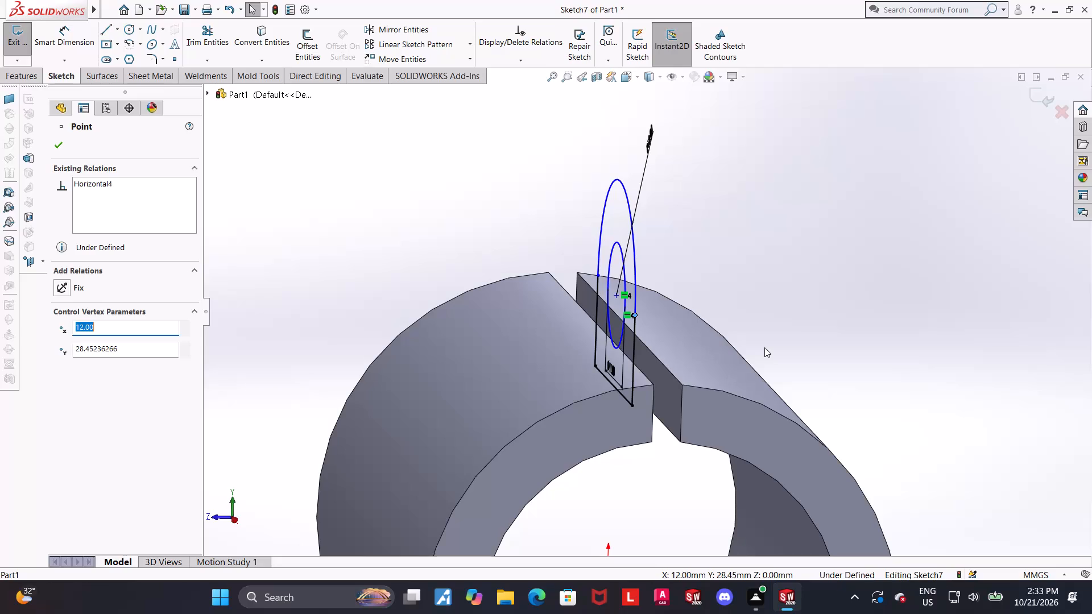
scroll(764, 347, "up", 1)
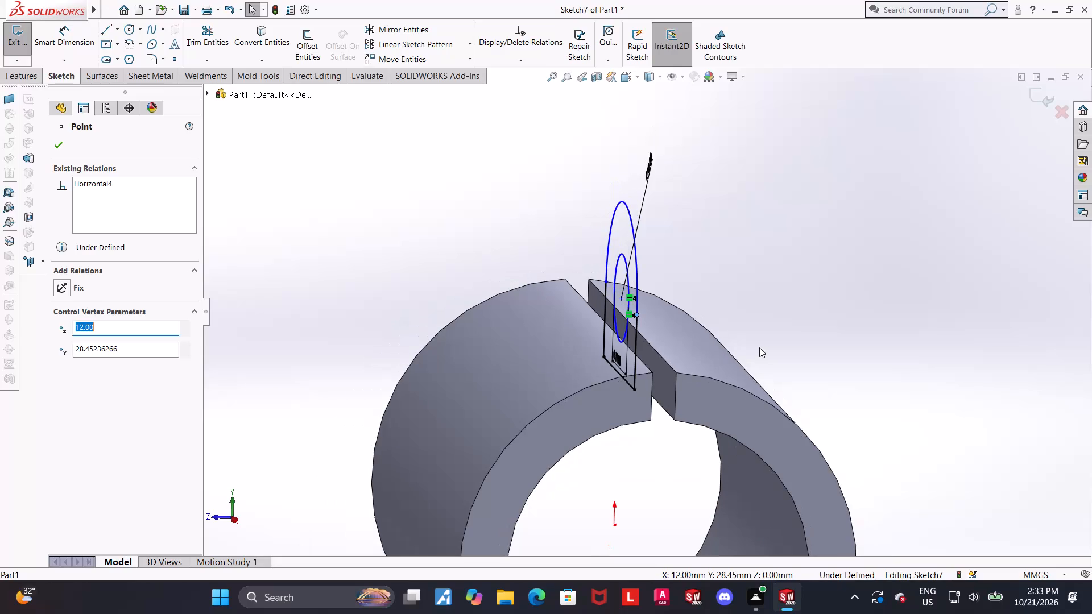
scroll(757, 360, "up", 1)
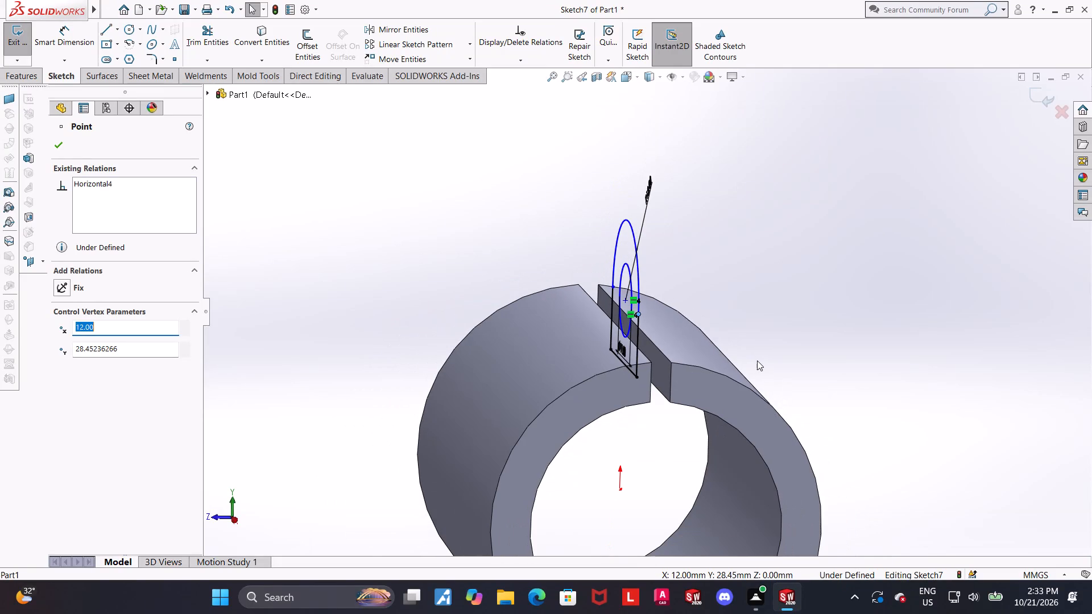
scroll(757, 360, "down", 1)
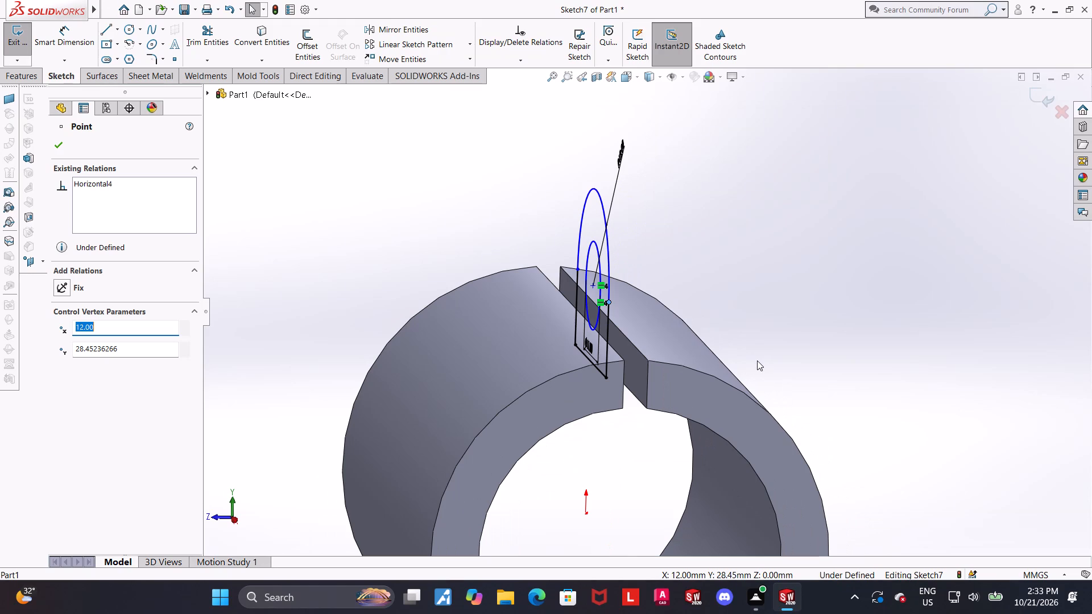
middle_click_drag(730, 377, 743, 375)
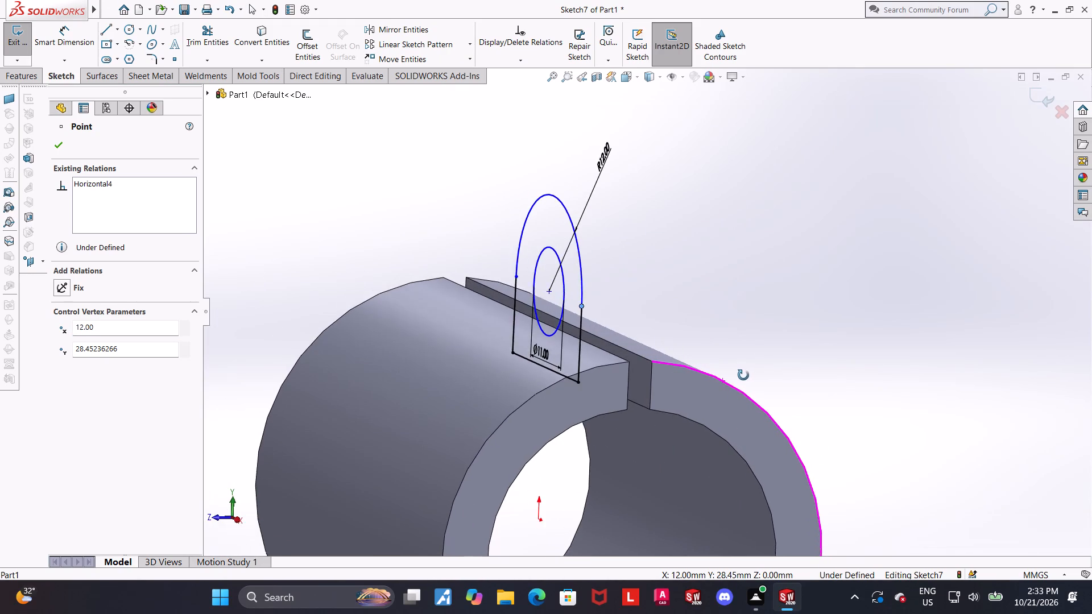
middle_click_drag(743, 375, 738, 380)
scroll(738, 380, "up", 4)
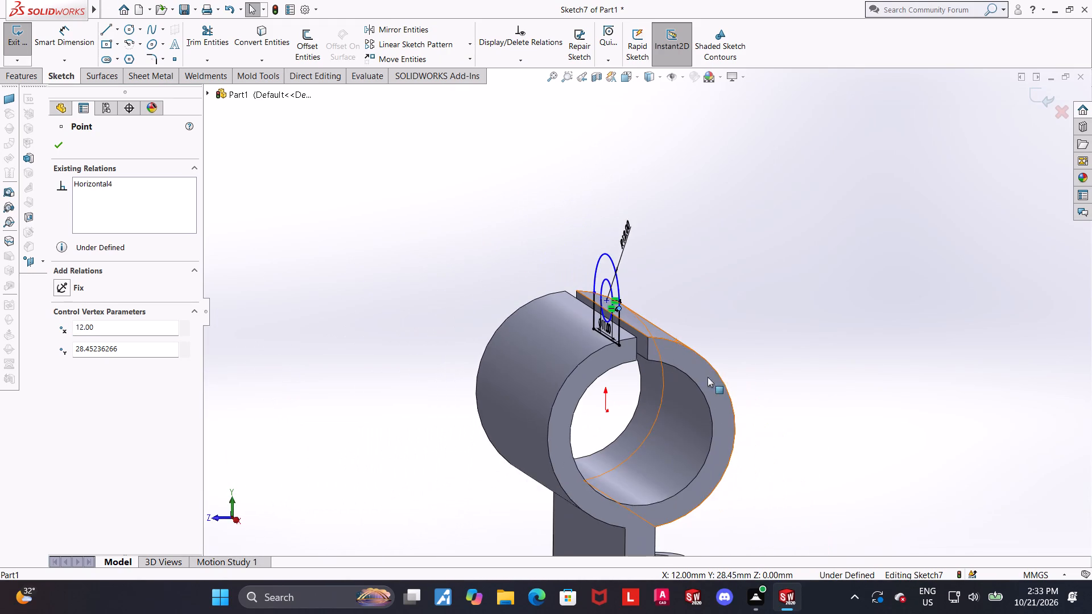
scroll(618, 395, "down", 2)
middle_click_drag(614, 392, 642, 403)
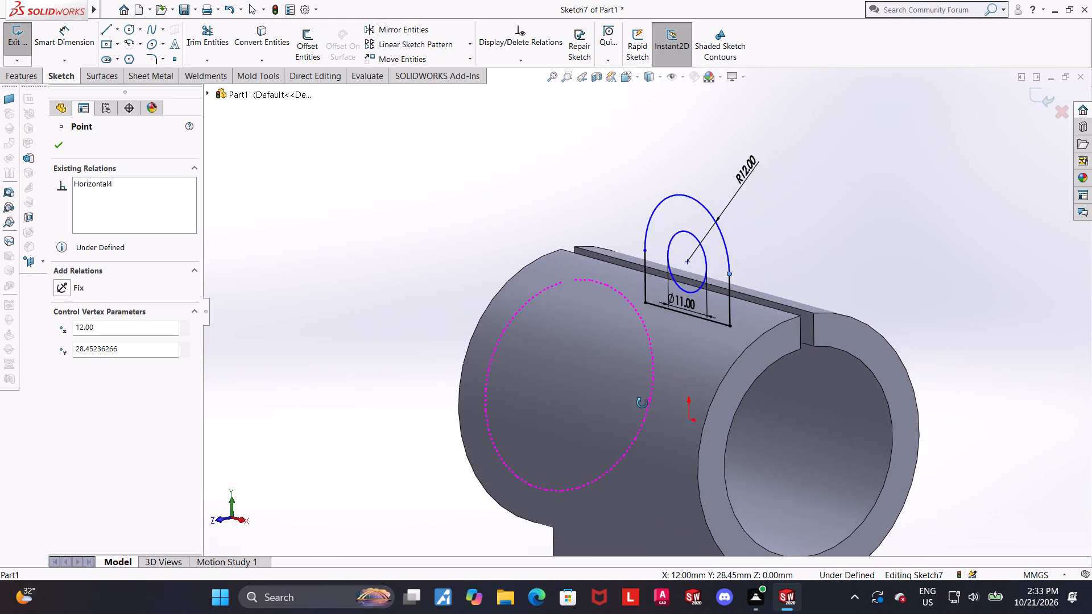
middle_click_drag(642, 403, 623, 387)
middle_click(623, 387)
scroll(623, 387, "up", 3)
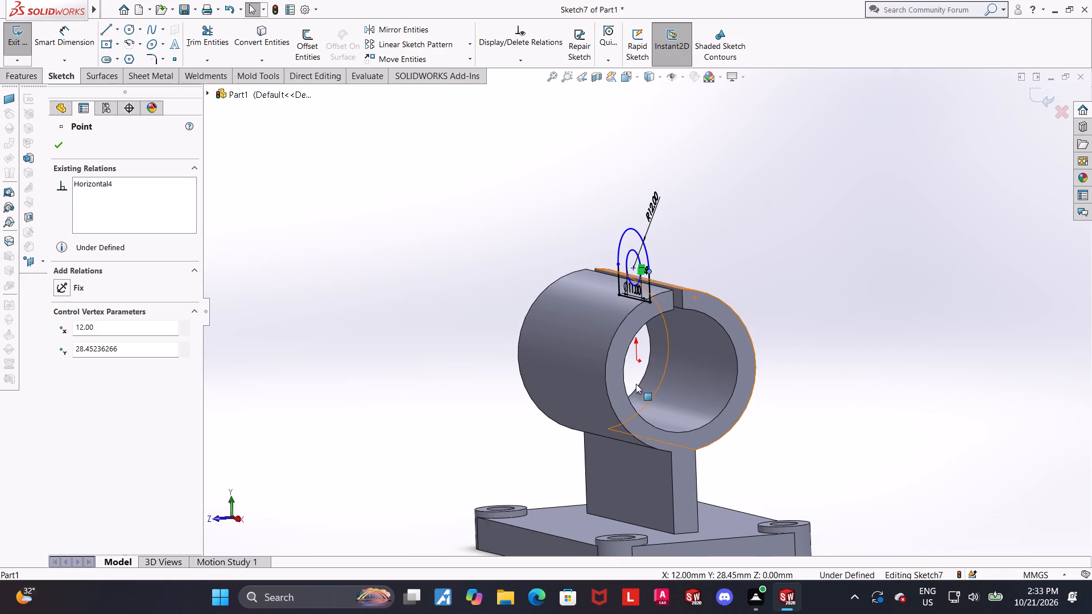
scroll(748, 326, "down", 3)
middle_click_drag(636, 349, 660, 387)
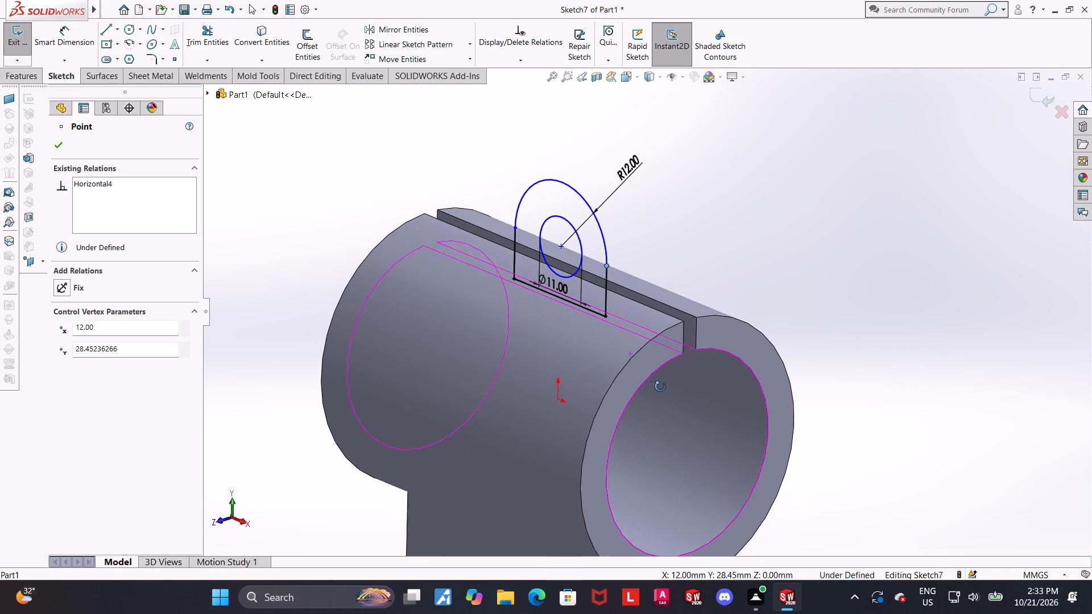
middle_click_drag(660, 387, 655, 385)
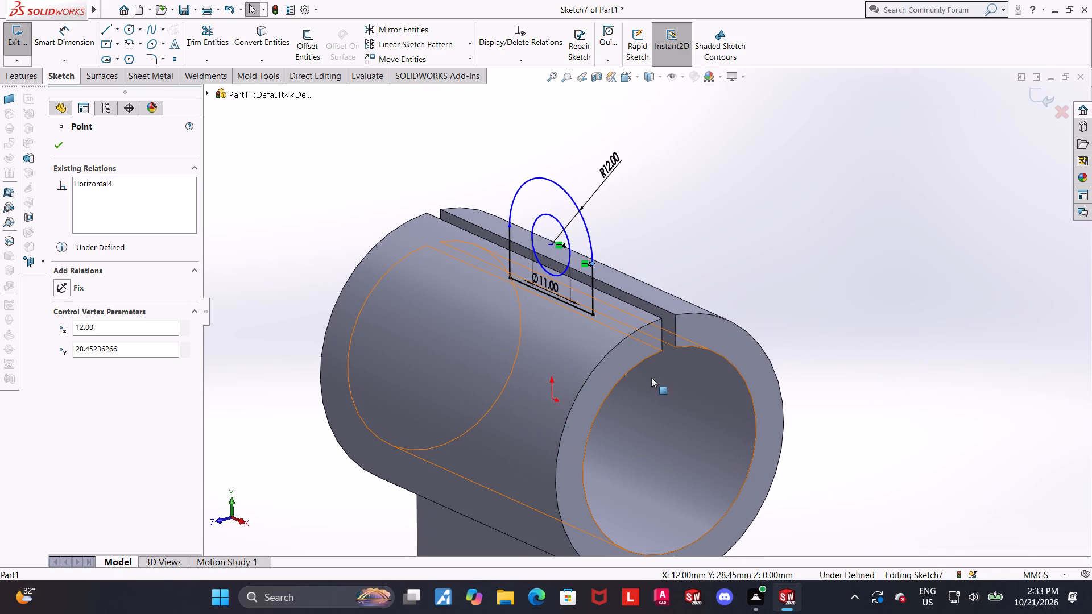
scroll(618, 223, "down", 1)
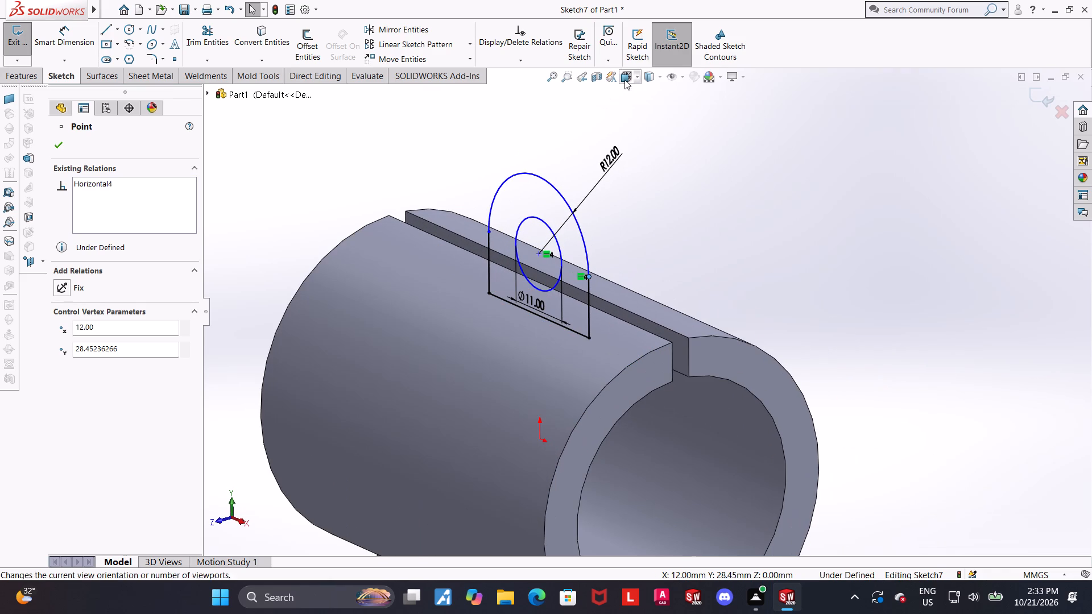
Make the lug's 11 mm hole circle tangent to the ring's top outer edge in the front view.
left_click(624, 80)
left_click(406, 384)
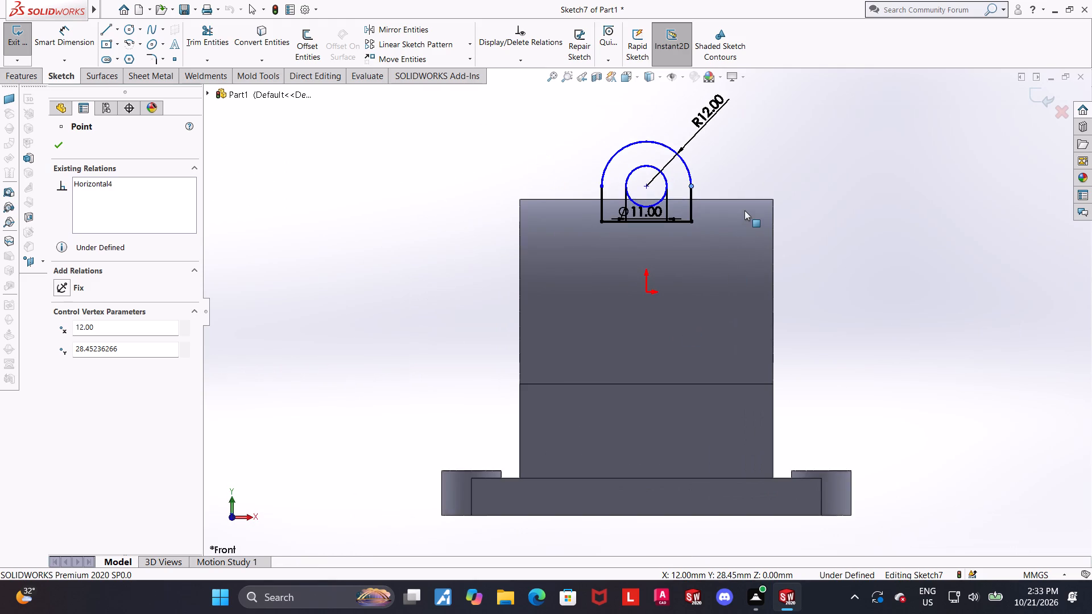
scroll(744, 210, "down", 2)
scroll(518, 201, "down", 1)
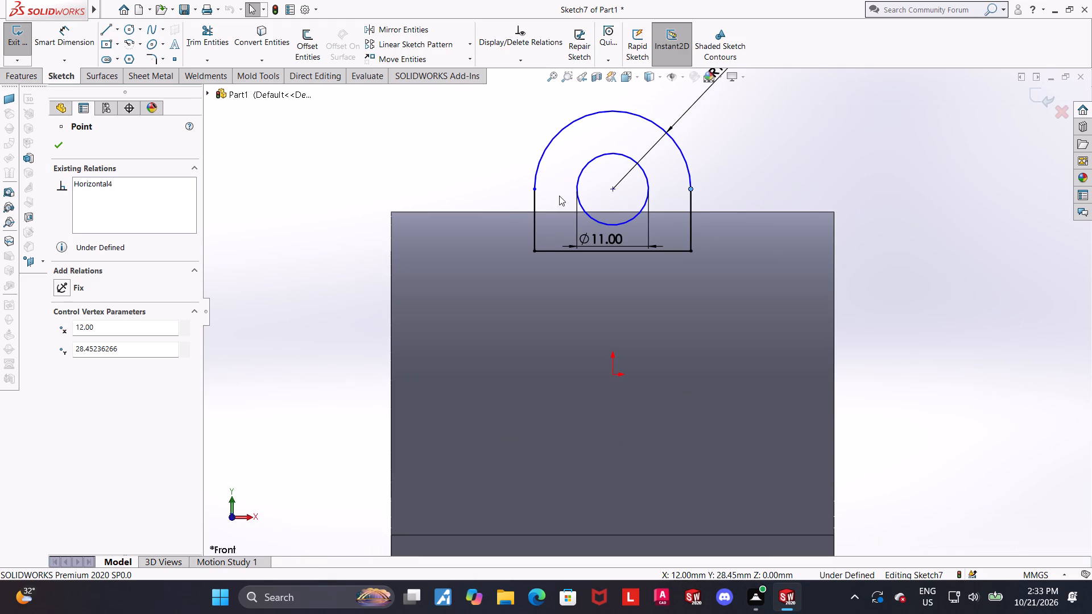
left_click(733, 175)
scroll(631, 195, "down", 1)
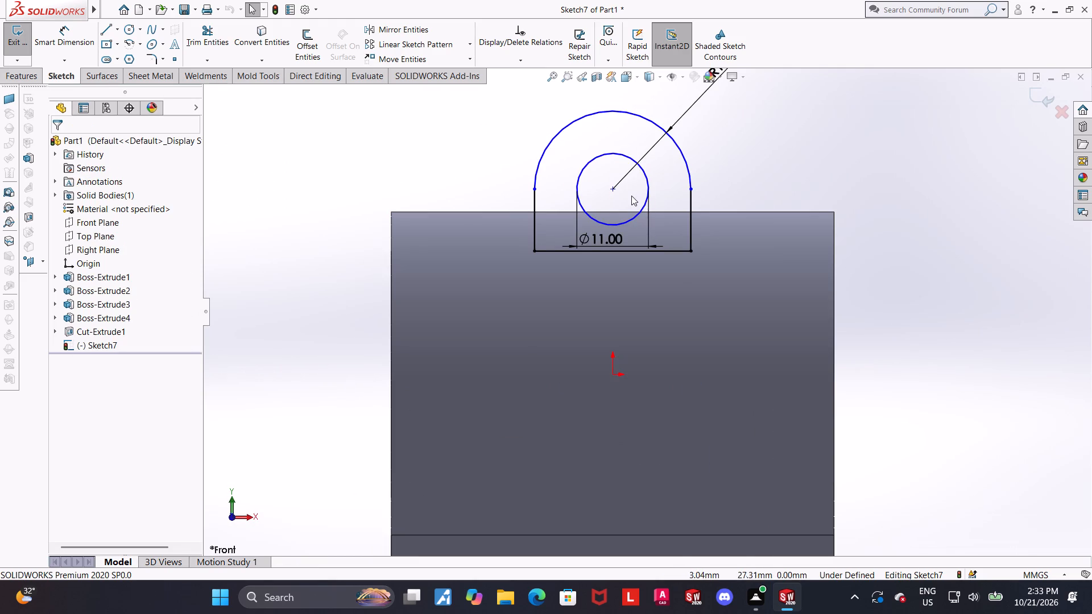
scroll(742, 197, "down", 1)
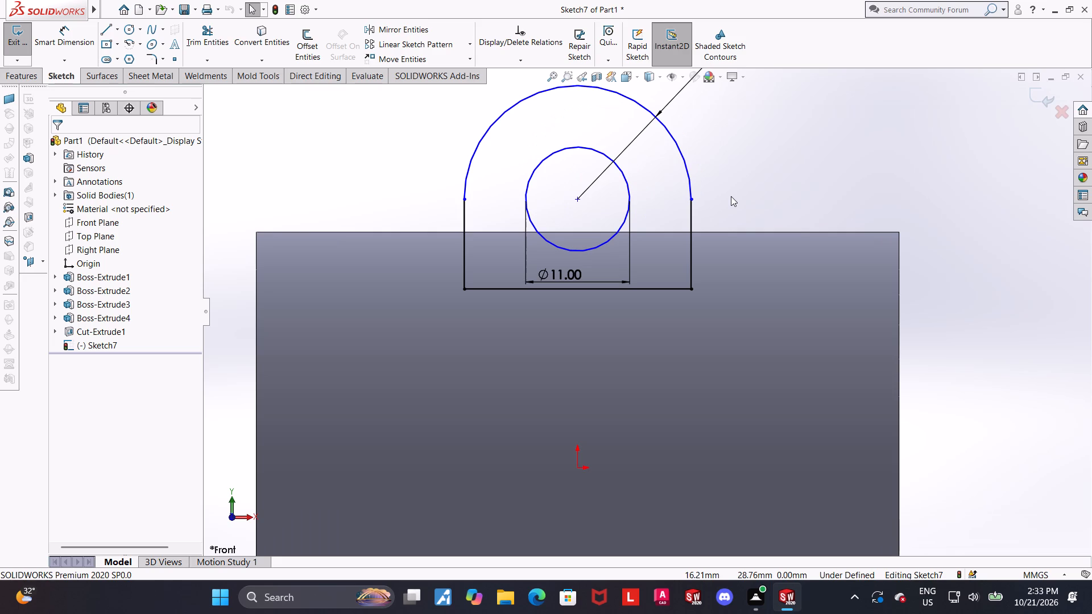
scroll(710, 196, "down", 1)
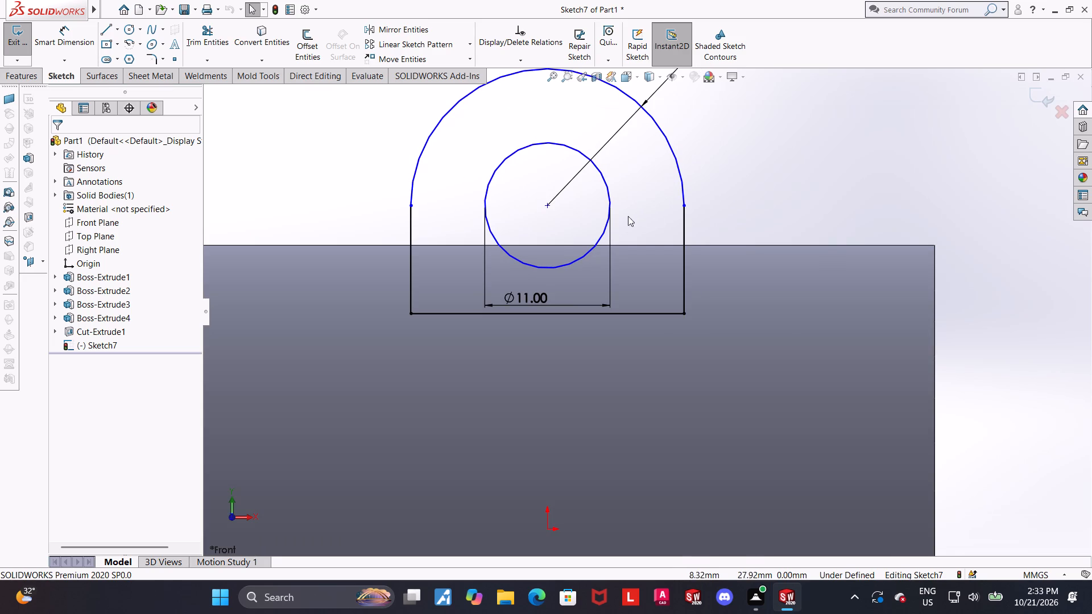
left_click(559, 267)
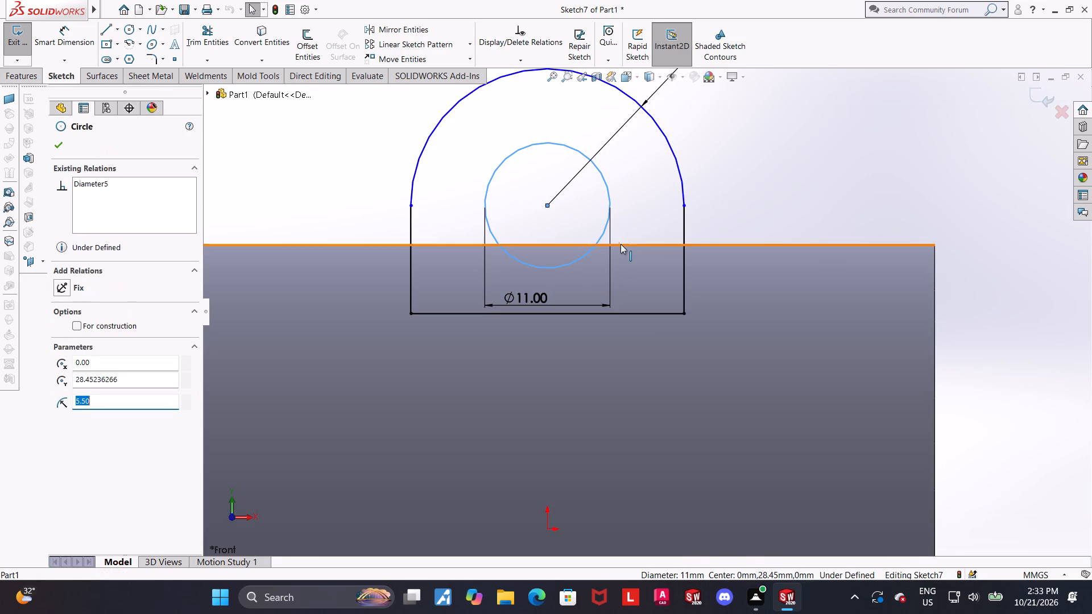
left_click(621, 244, "ctrl")
left_click(63, 342)
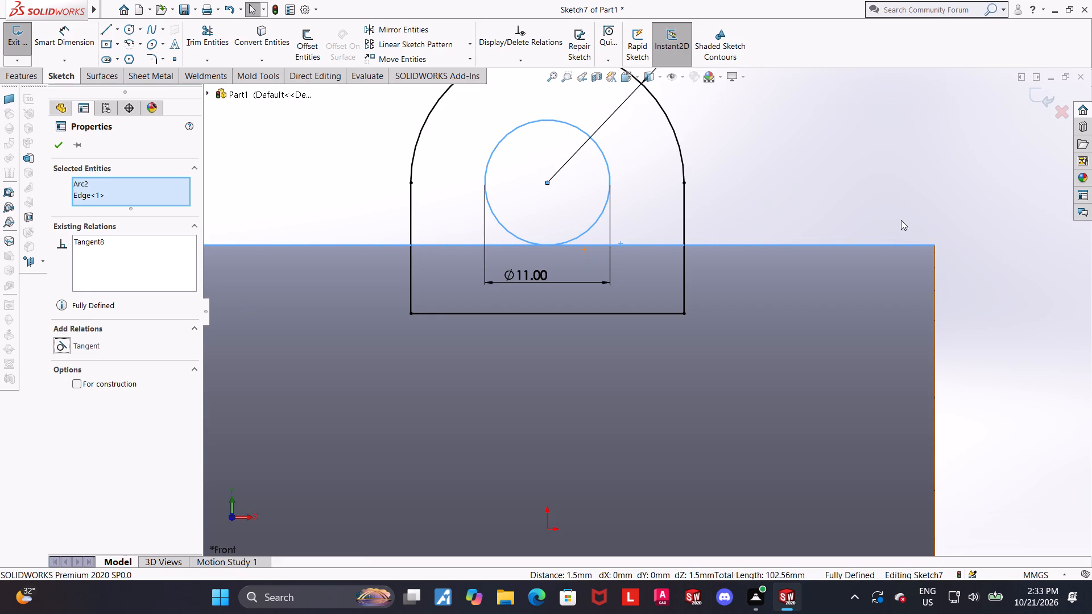
left_click(901, 220)
Finish the lug sketch and start a boss extrusion from it, beginning at a 1.5 mm offset from the sketch plane.
scroll(901, 220, "up", 3)
middle_click_drag(843, 213, 796, 209)
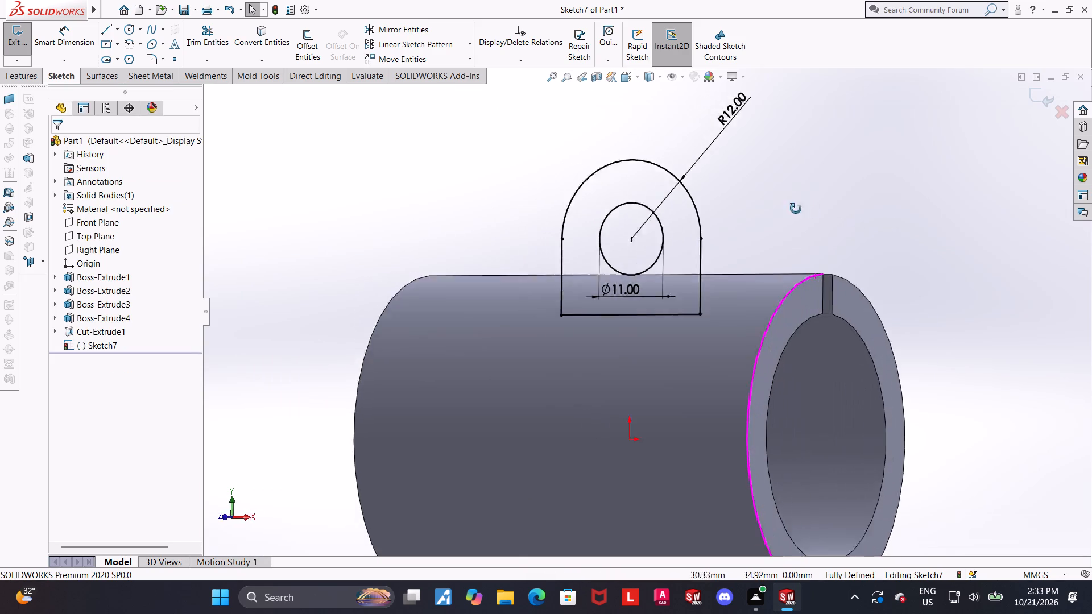
middle_click_drag(796, 209, 723, 246)
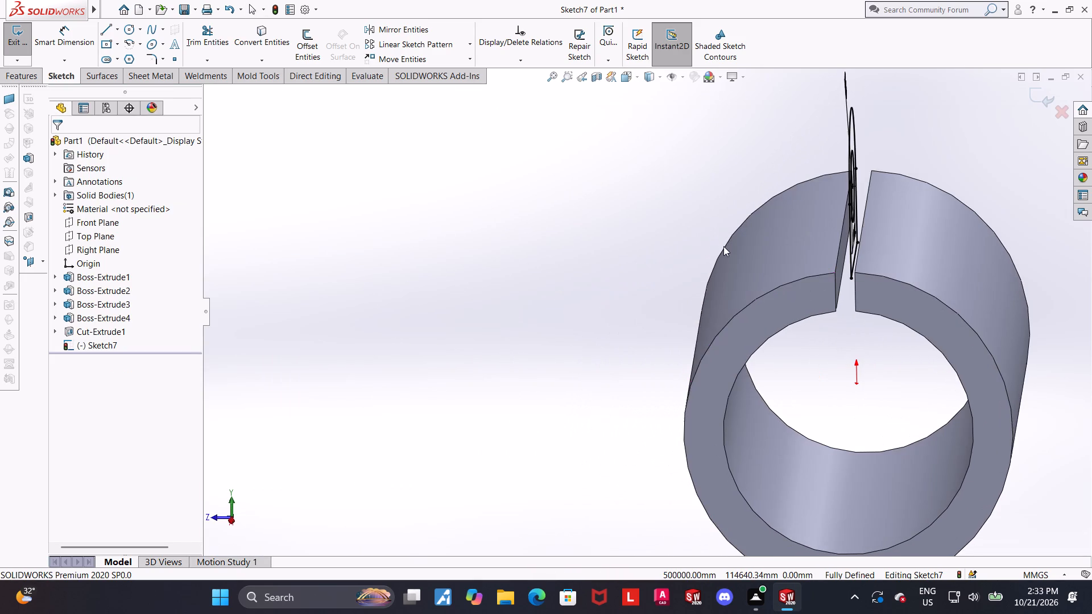
scroll(723, 246, "up", 4)
scroll(814, 223, "down", 3)
middle_click_drag(822, 228, 830, 215)
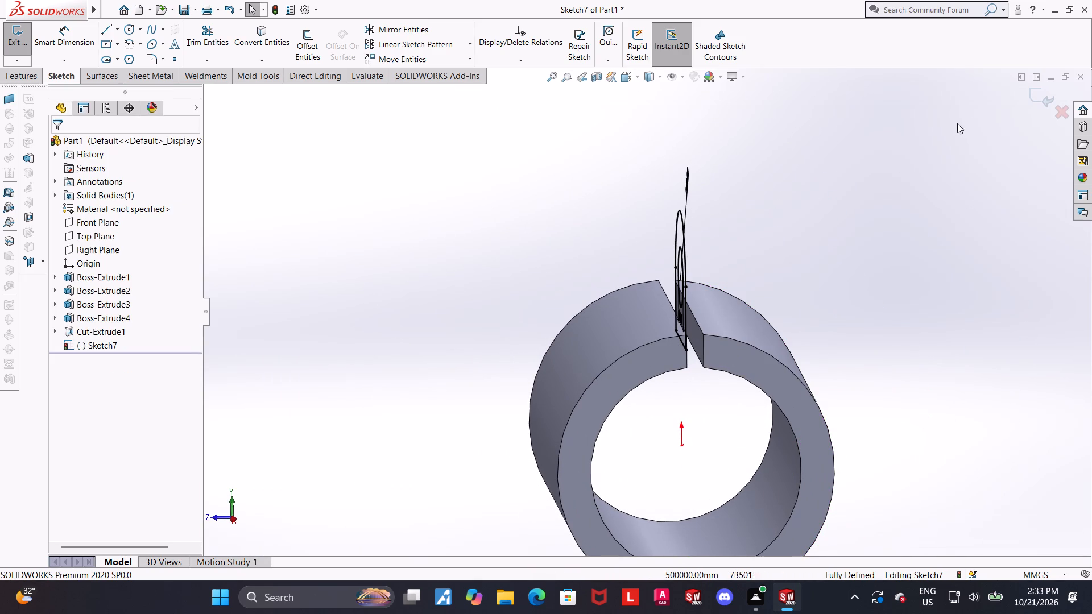
left_click(1031, 94)
left_click(25, 48)
middle_click_drag(377, 229, 396, 241)
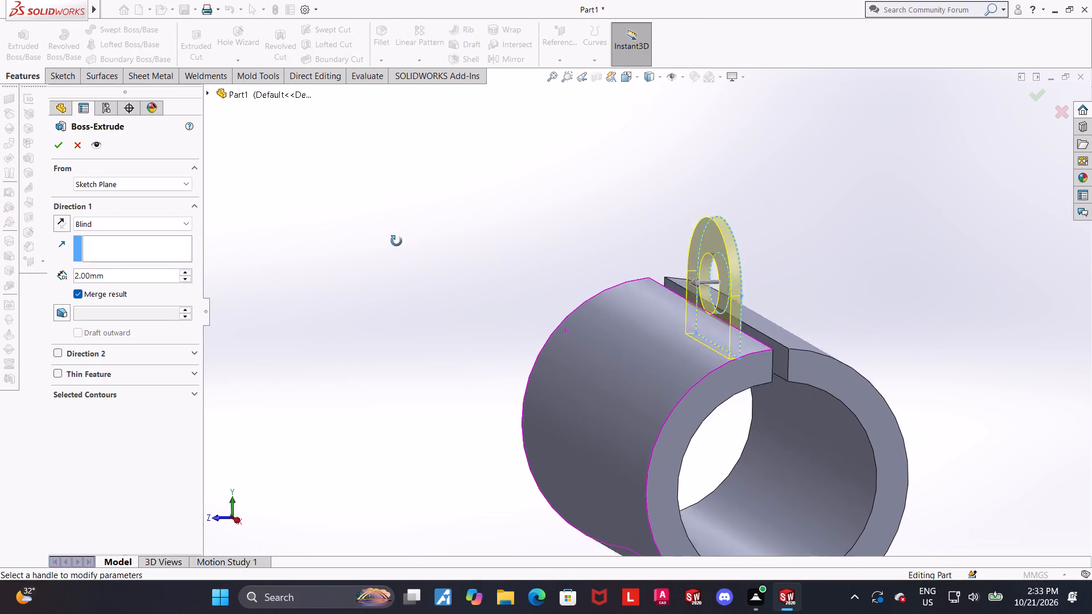
middle_click_drag(396, 241, 385, 240)
scroll(715, 376, "up", 1)
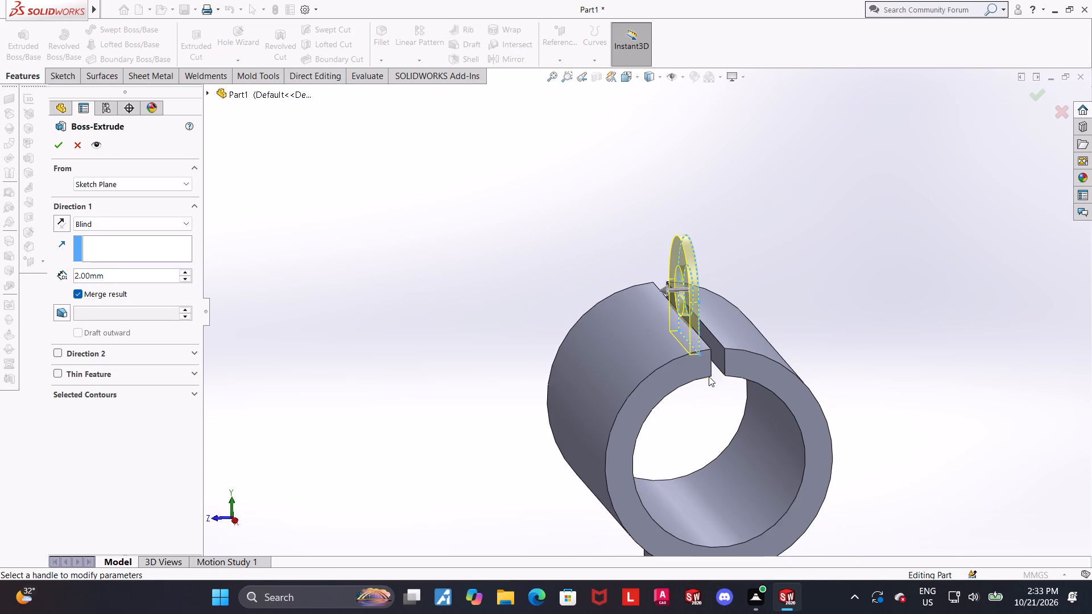
scroll(709, 376, "up", 1)
scroll(732, 379, "down", 1)
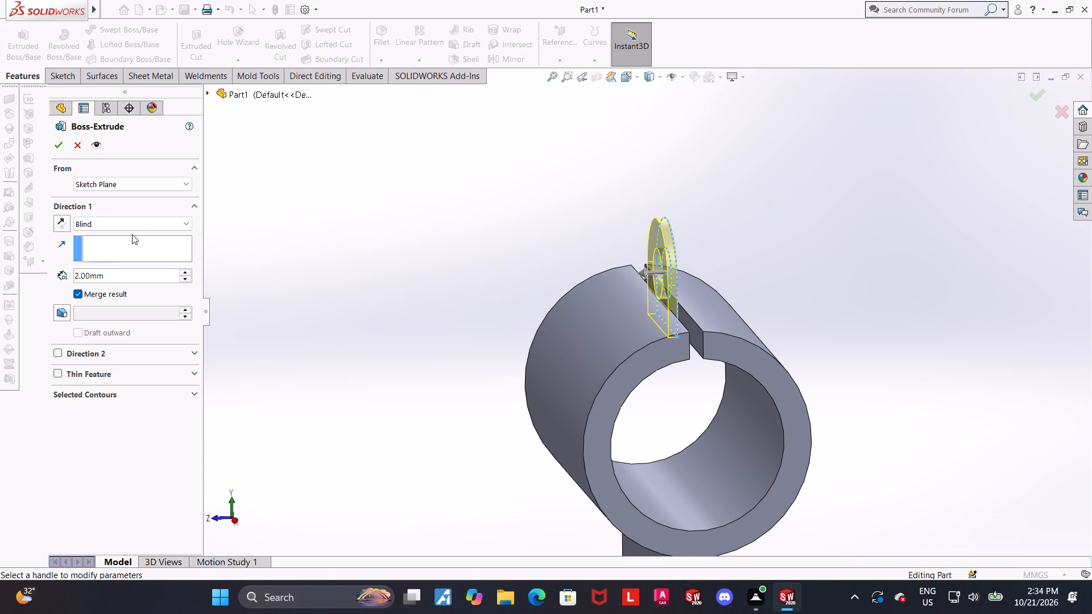
scroll(864, 334, "up", 1)
scroll(802, 337, "down", 1)
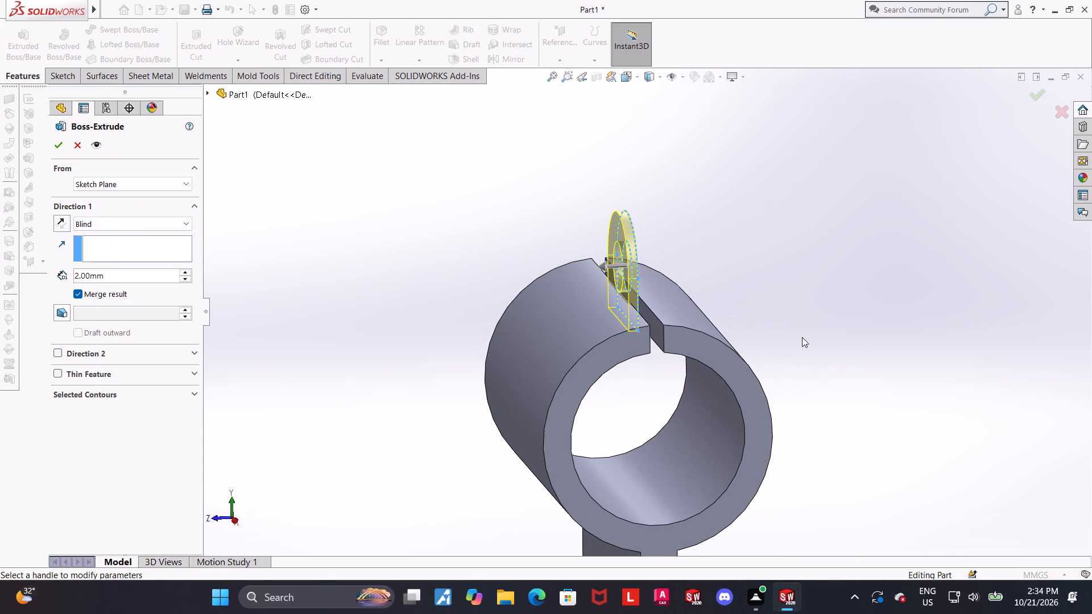
scroll(726, 334, "down", 1)
scroll(726, 334, "up", 1)
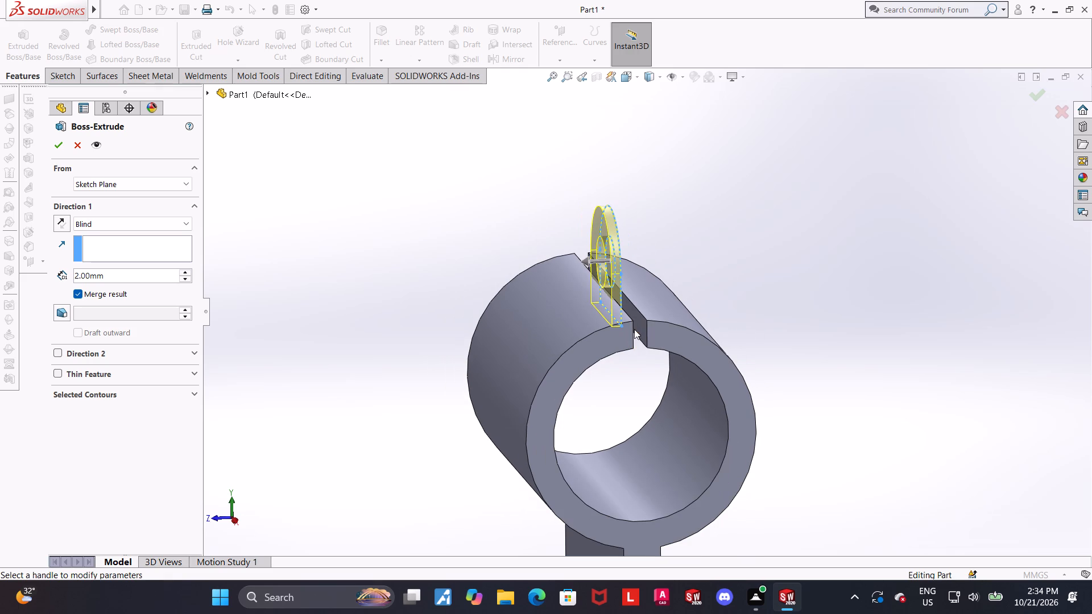
left_click(105, 181)
left_click(104, 227)
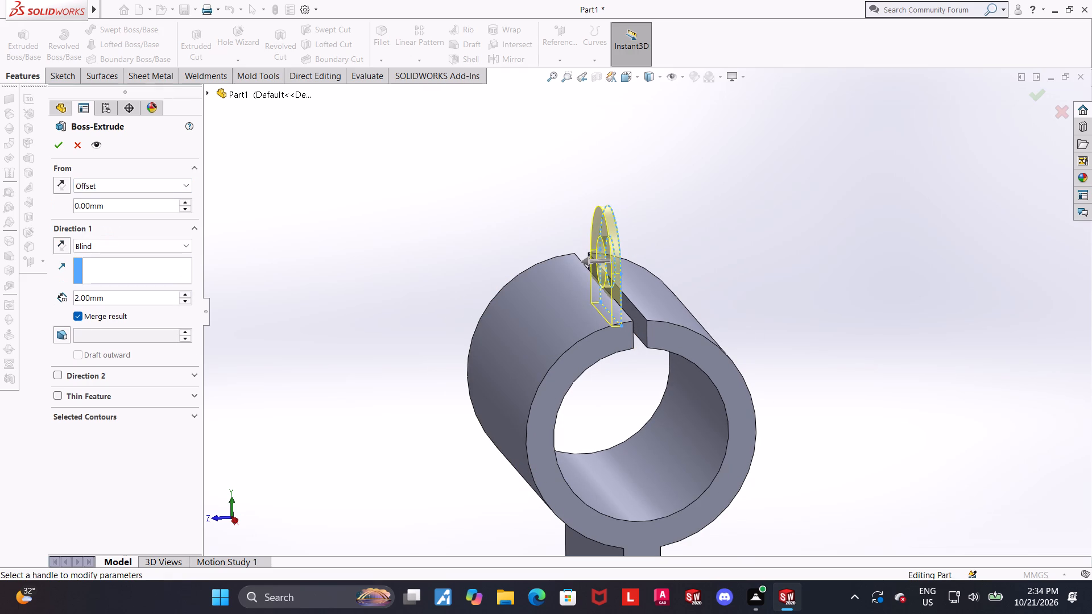
left_click_drag(122, 207, 1, 206)
type("1.5")
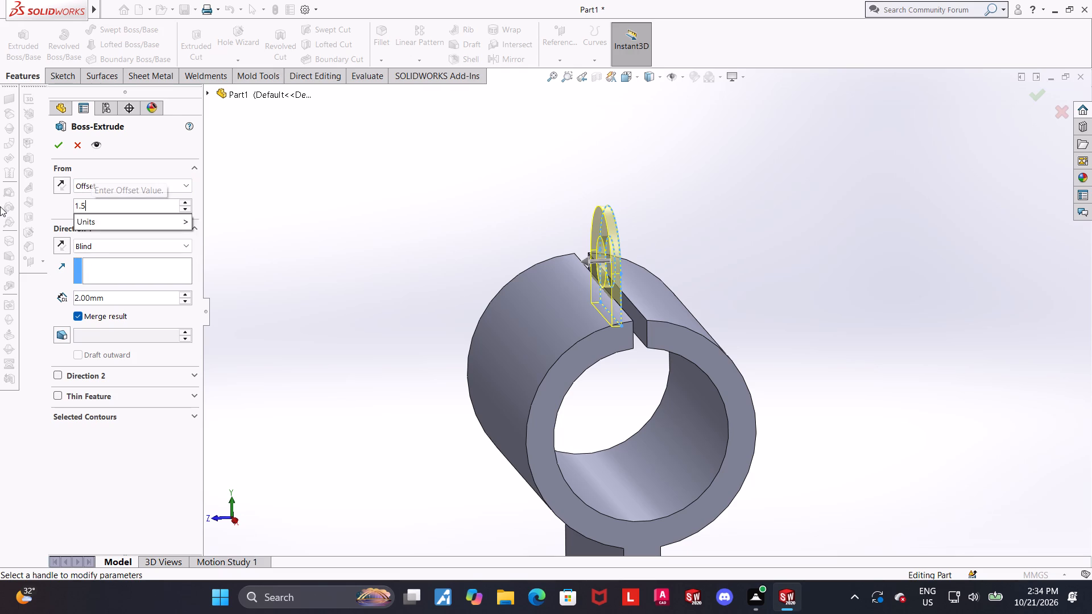
key("Return")
Extrude the lug blind away from the slot to a depth of 20-1.5 (18.5 mm), merged with the ring.
middle_click_drag(736, 284, 741, 289)
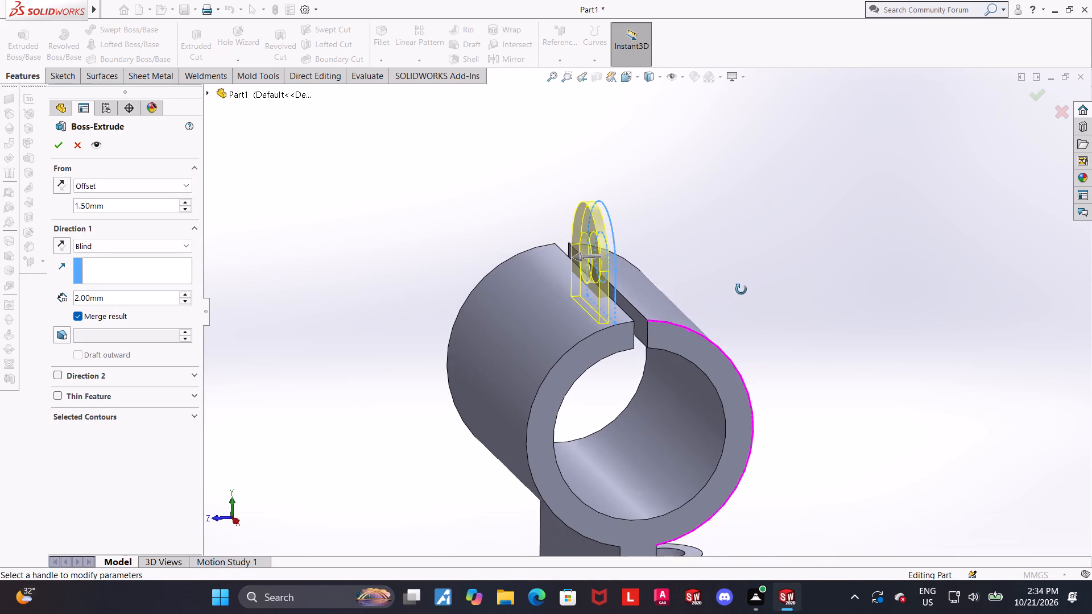
middle_click_drag(741, 289, 742, 291)
scroll(727, 283, "down", 2)
left_click(703, 283)
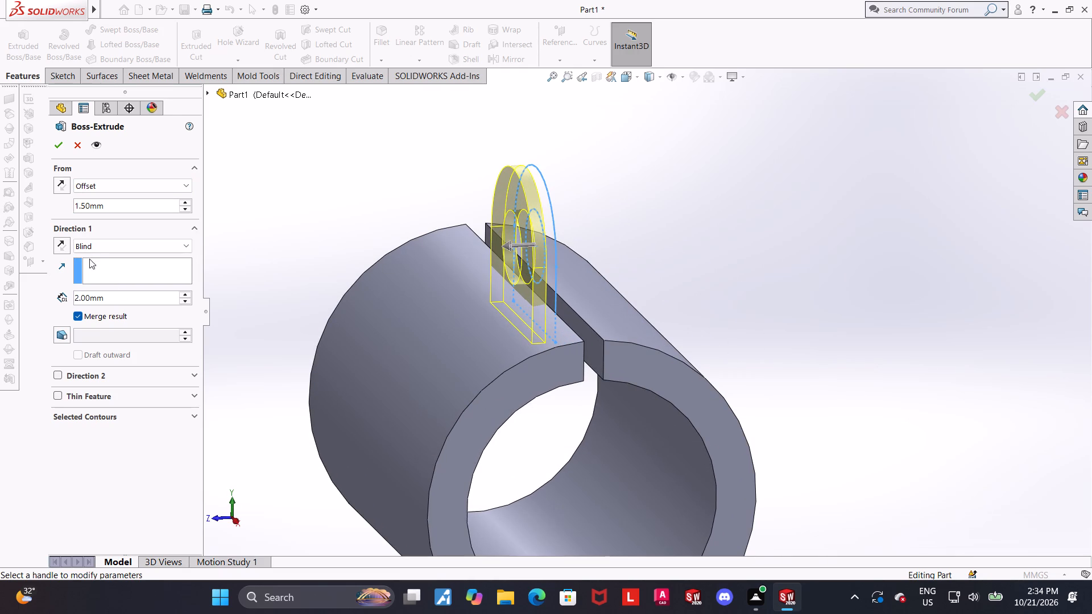
left_click(63, 244)
left_click(63, 244)
middle_click_drag(765, 252, 755, 254)
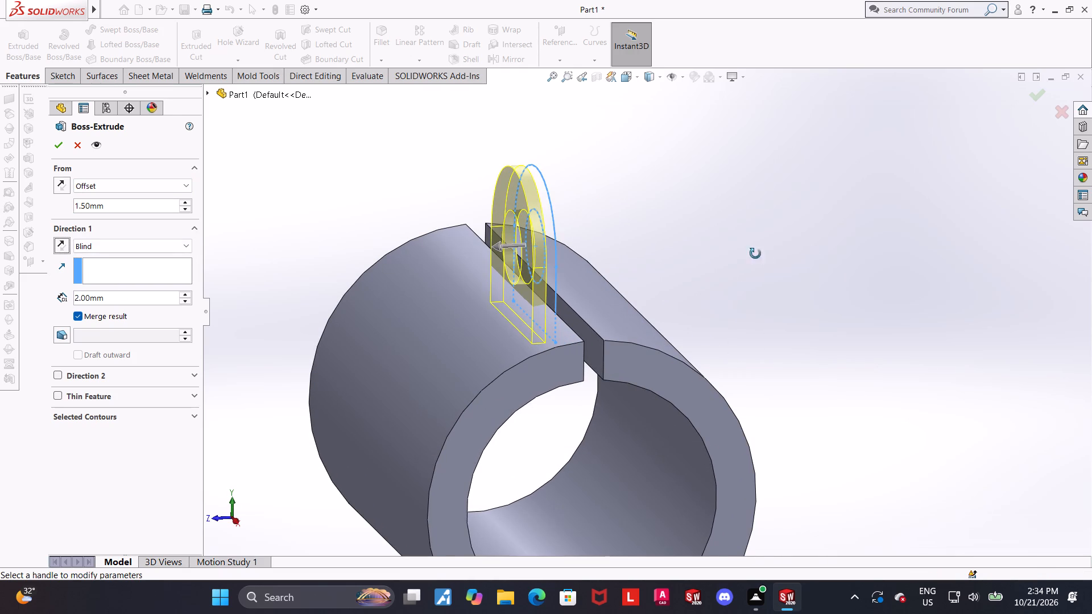
middle_click_drag(755, 254, 766, 283)
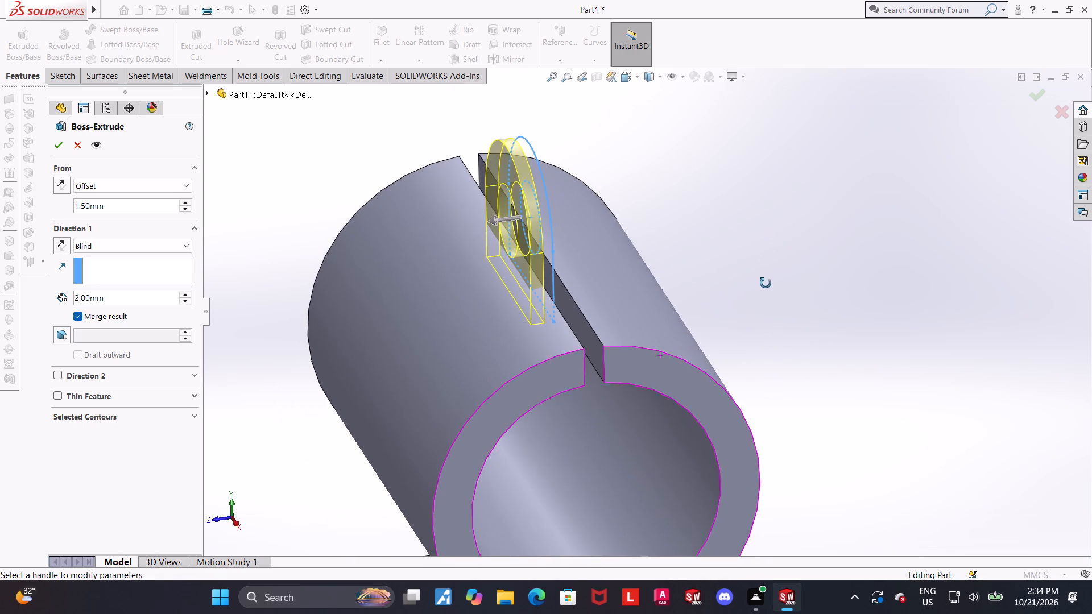
middle_click_drag(766, 283, 764, 284)
scroll(756, 282, "up", 1)
middle_click(730, 319)
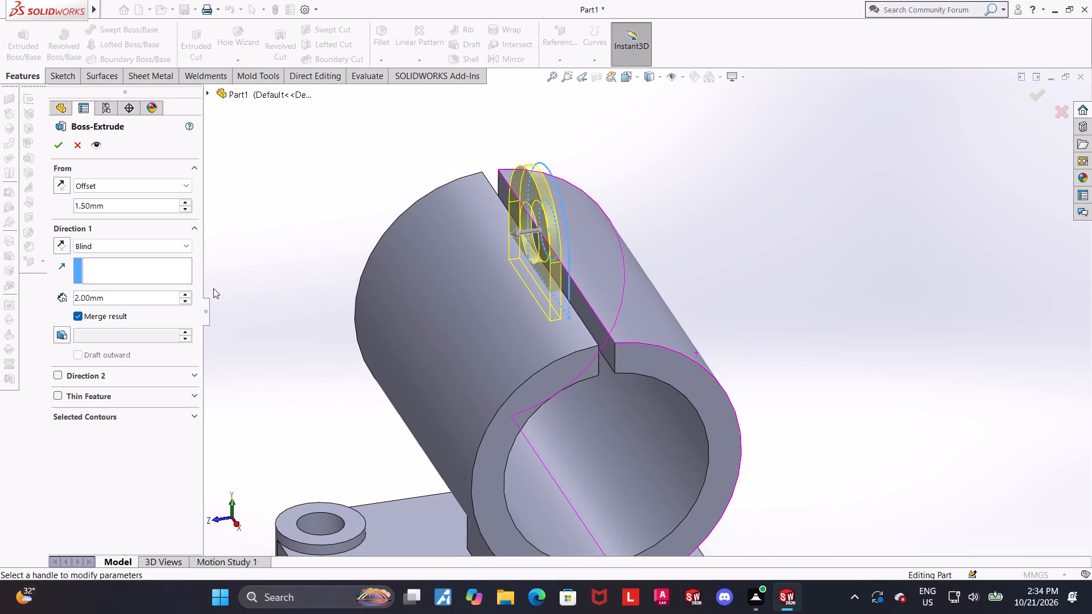
left_click(131, 292)
left_click_drag(135, 300, 10, 303)
type("20-1.5")
key("Return")
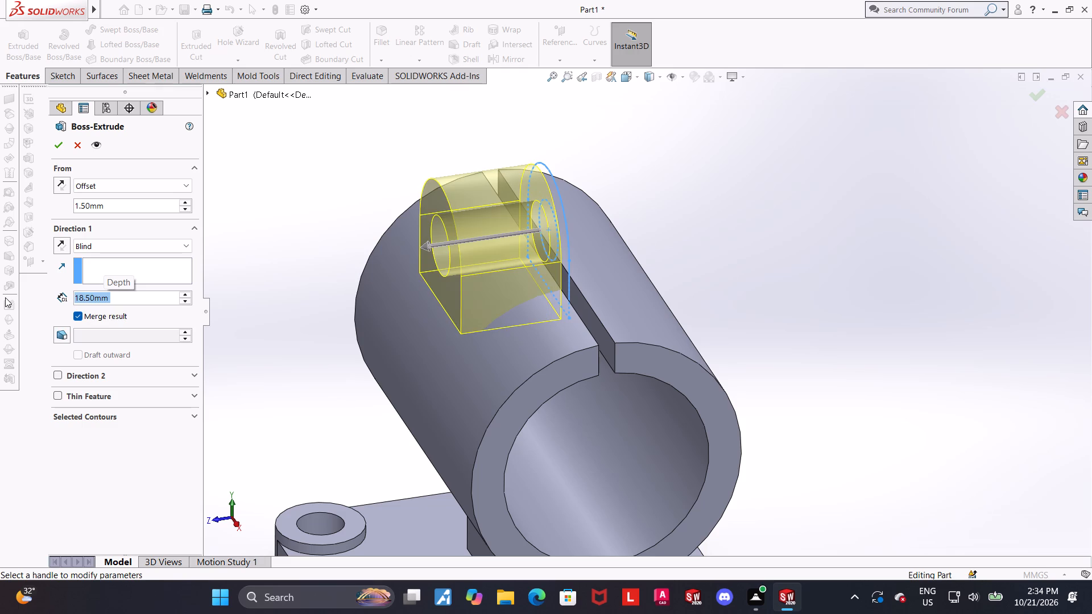
left_click(60, 142)
left_click(723, 230)
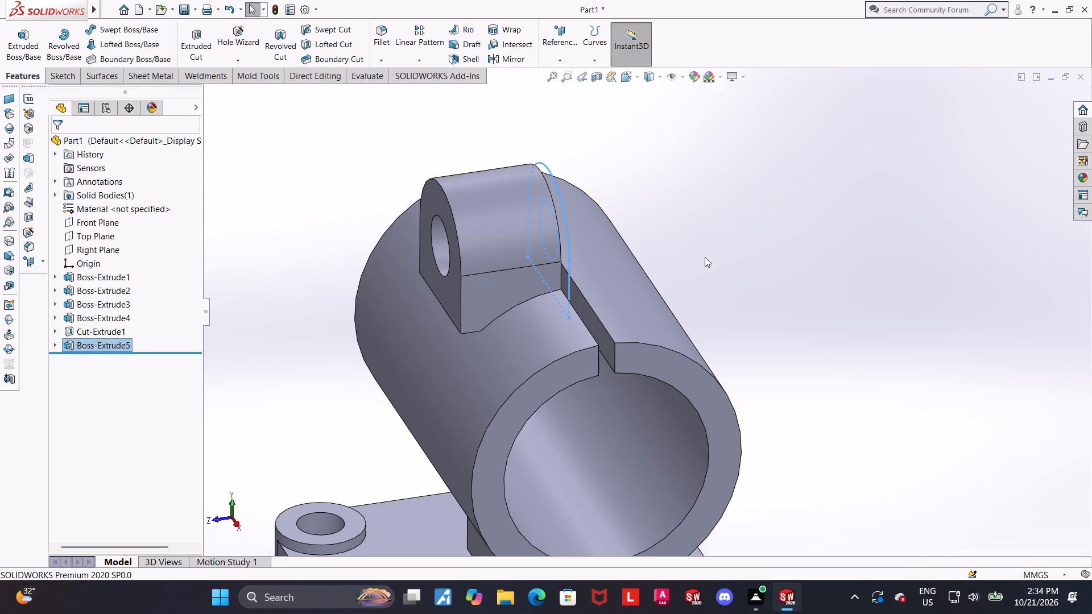
Examine the extruded lug's position on the ring and beside the slot from several angles.
middle_click_drag(705, 257, 711, 158)
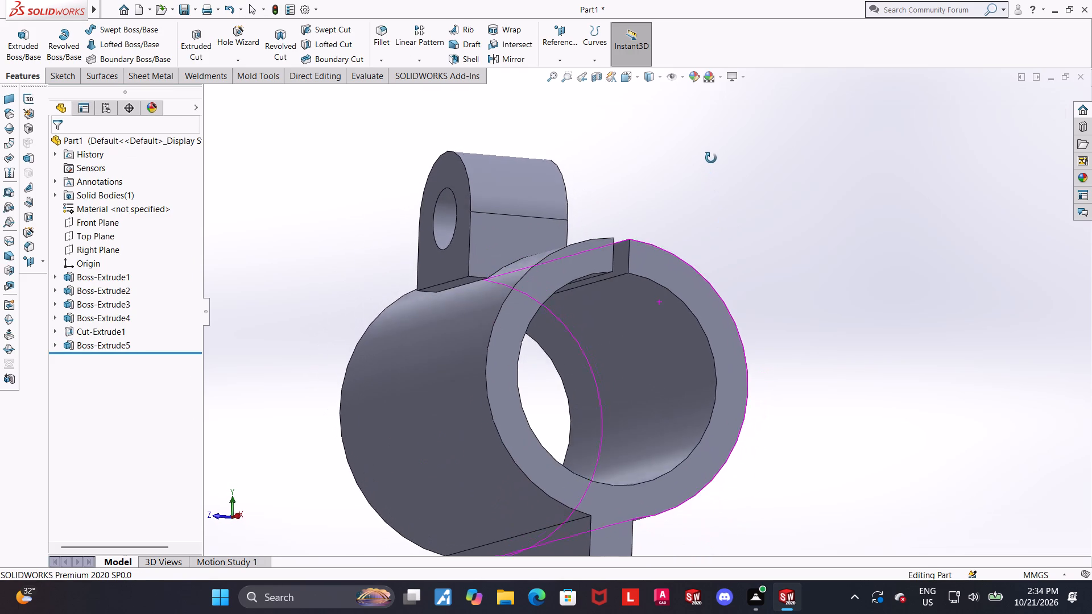
middle_click_drag(711, 158, 714, 168)
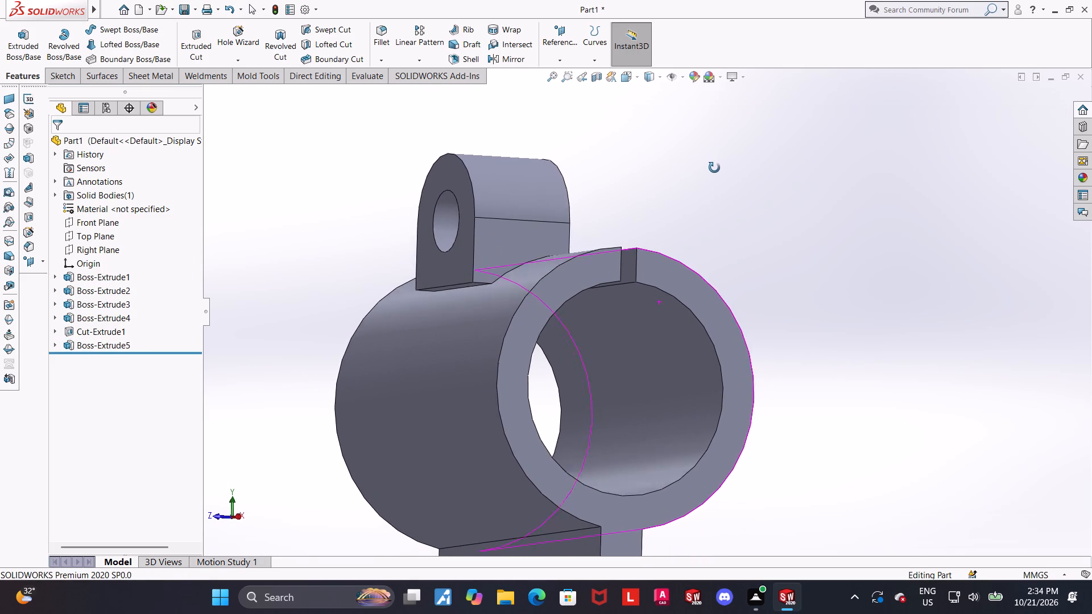
middle_click_drag(714, 168, 678, 176)
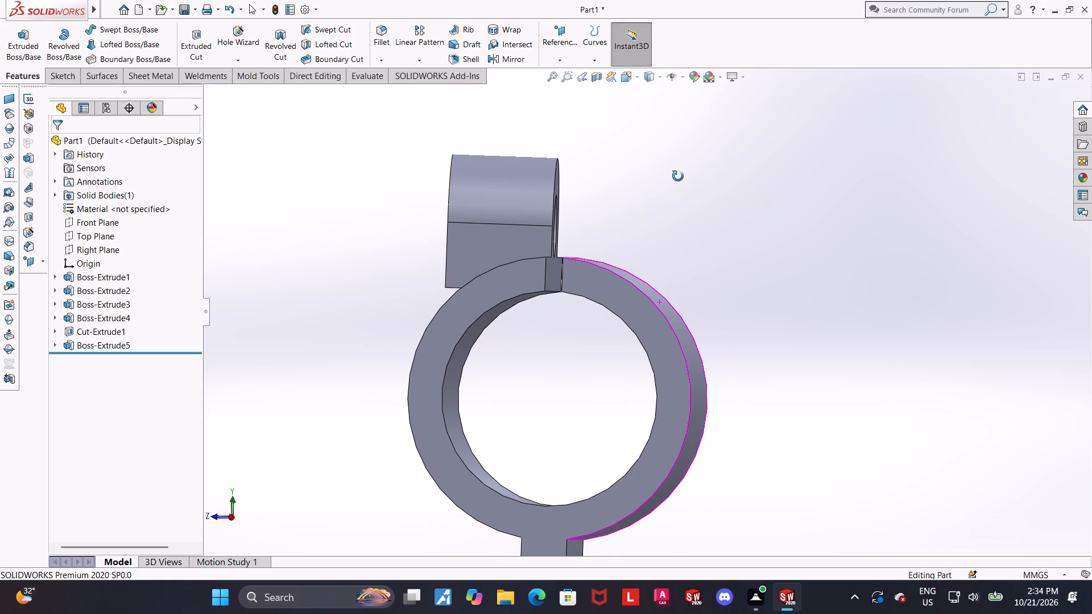
middle_click_drag(678, 176, 684, 184)
middle_click_drag(684, 184, 636, 176)
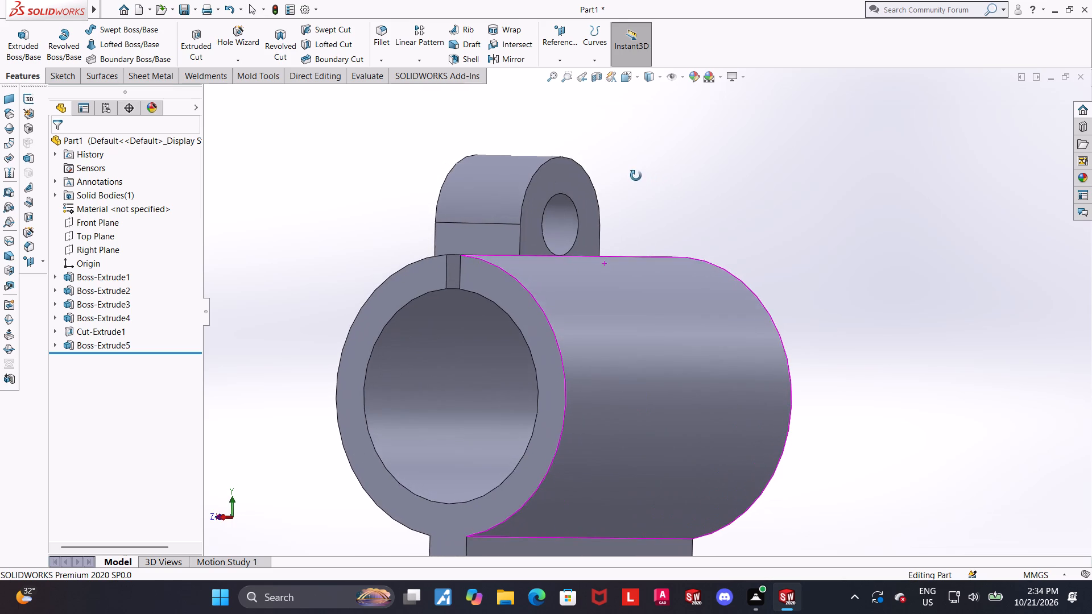
middle_click_drag(636, 176, 712, 210)
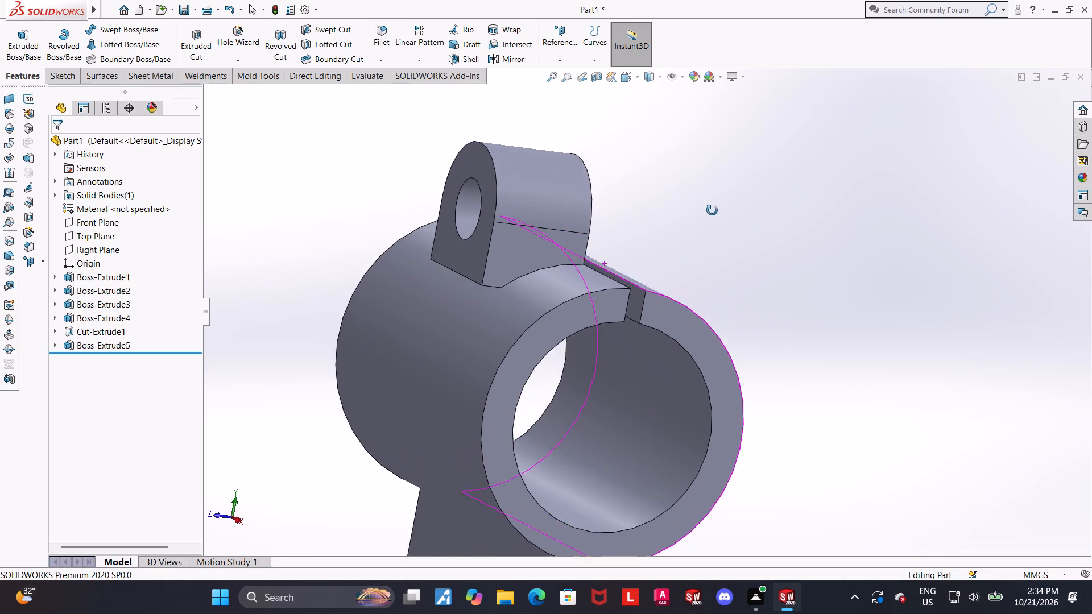
middle_click_drag(712, 210, 737, 218)
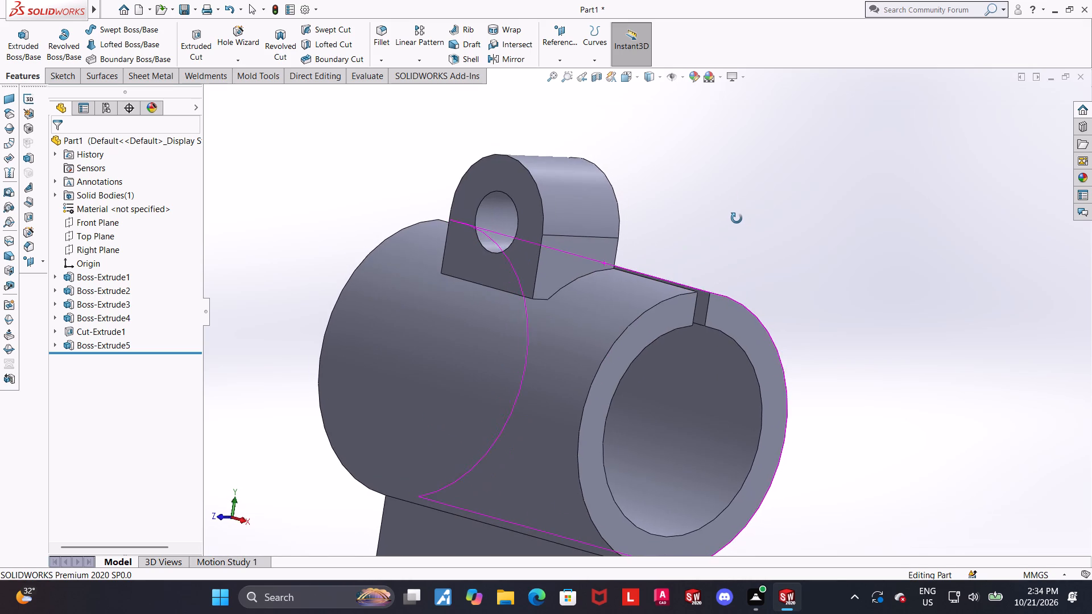
middle_click_drag(737, 218, 726, 205)
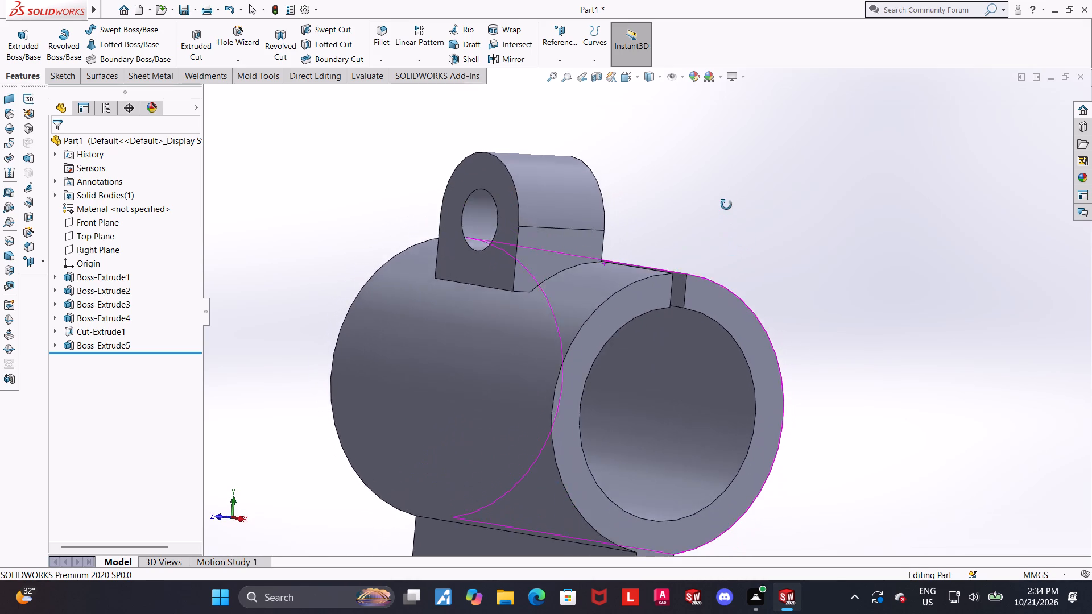
middle_click_drag(726, 205, 695, 234)
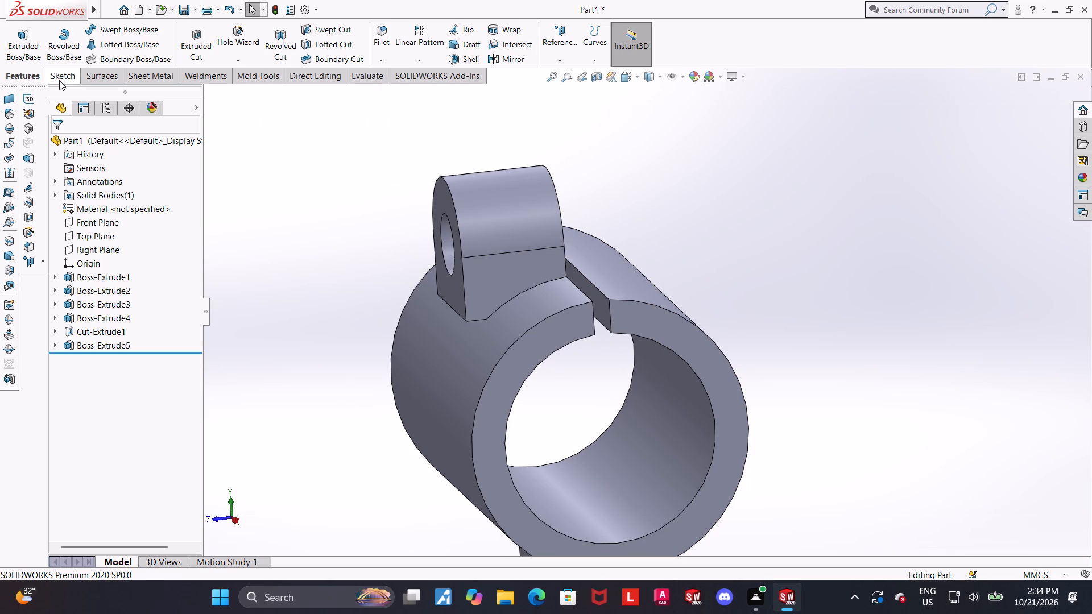
Mirror the lug extrusion about the Front Plane to make the matching lug across the slot.
left_click(512, 62)
left_click(210, 92)
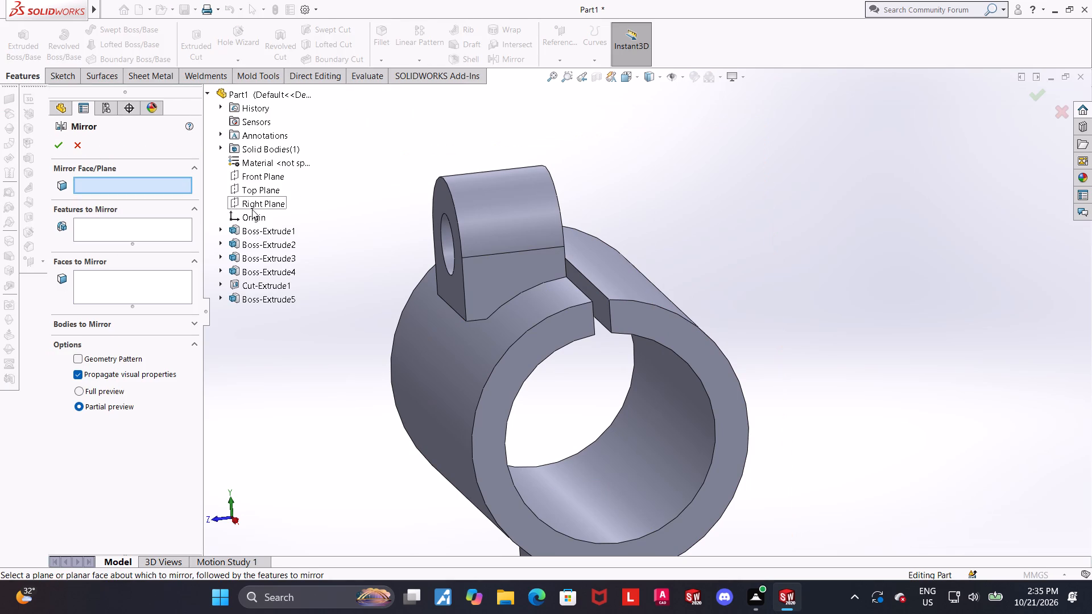
left_click(253, 180)
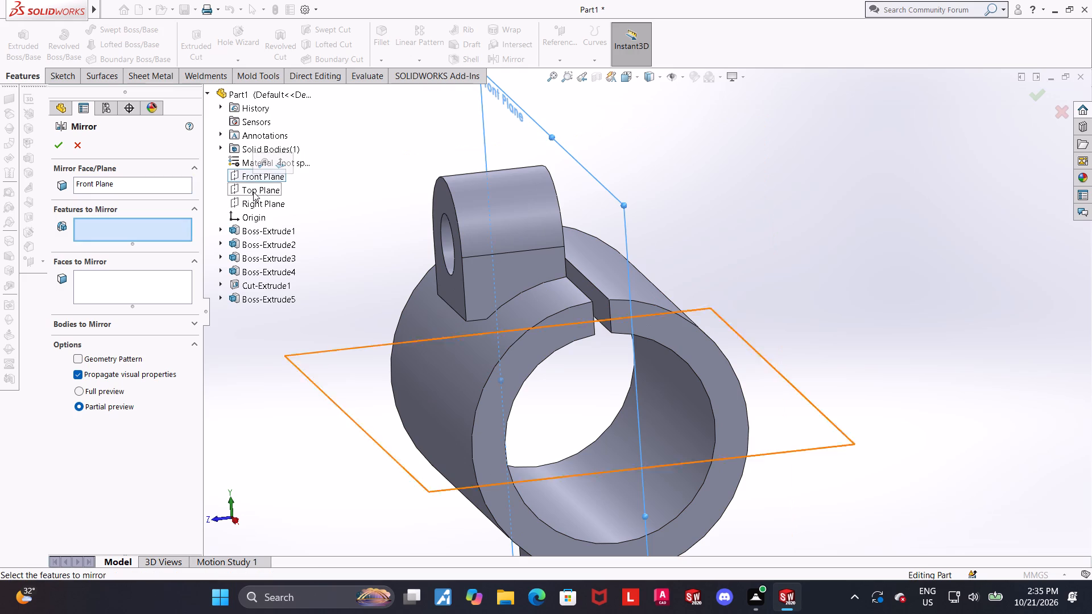
left_click(261, 295)
left_click(58, 143)
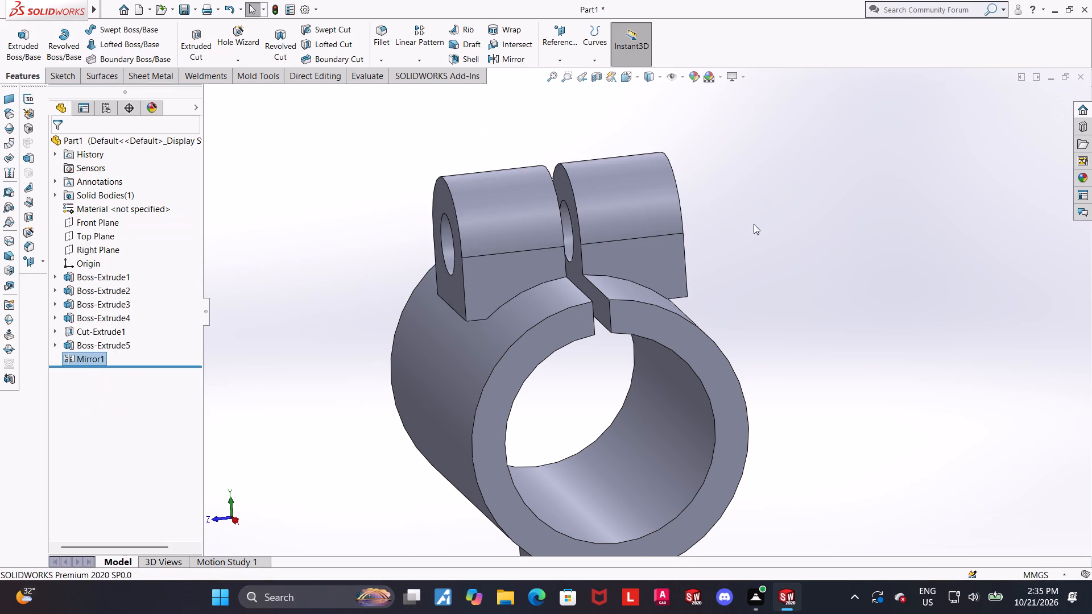
Start a new sketch on the Right Plane and view it face-on.
left_click(760, 231)
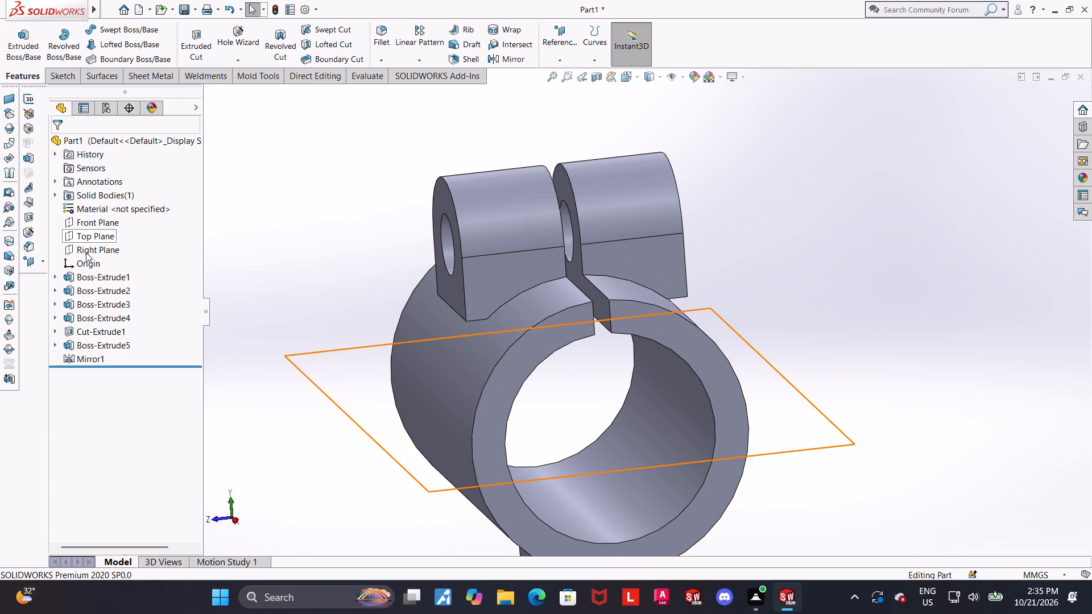
left_click(86, 255)
left_click(93, 239)
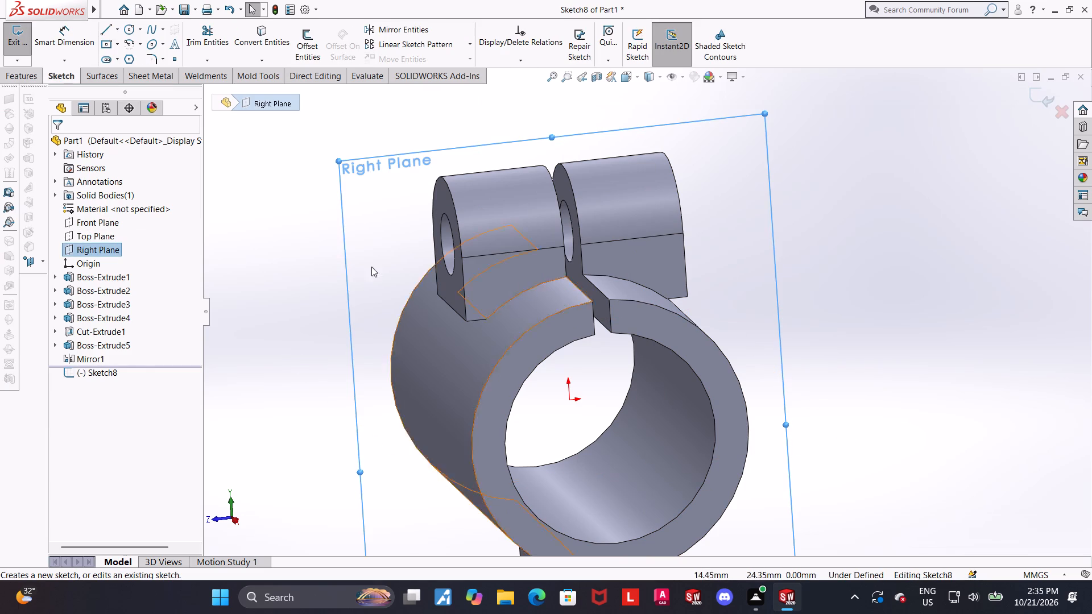
left_click(110, 374)
left_click(140, 357)
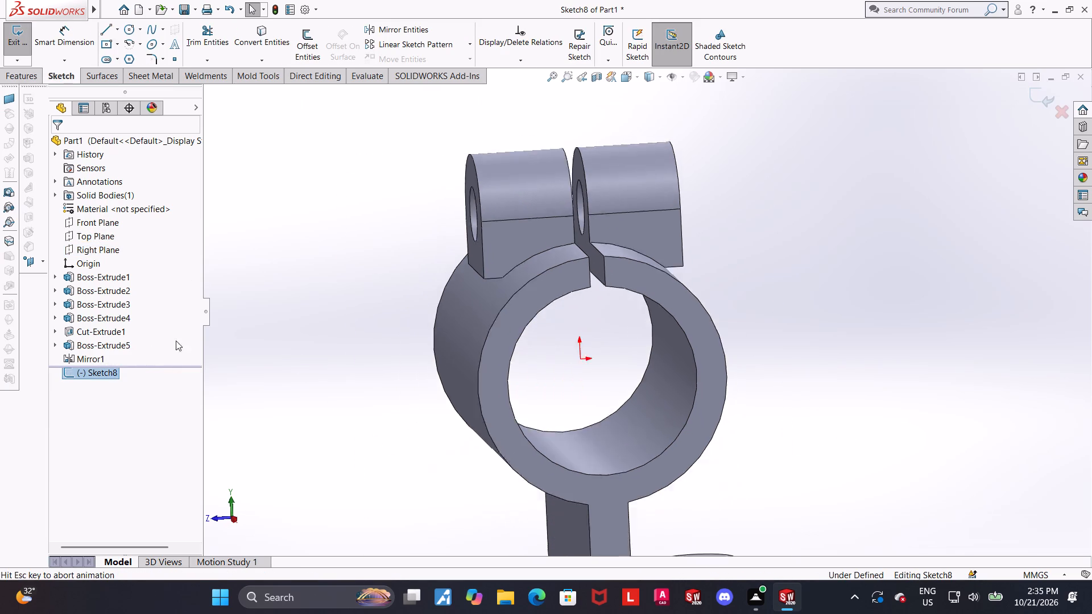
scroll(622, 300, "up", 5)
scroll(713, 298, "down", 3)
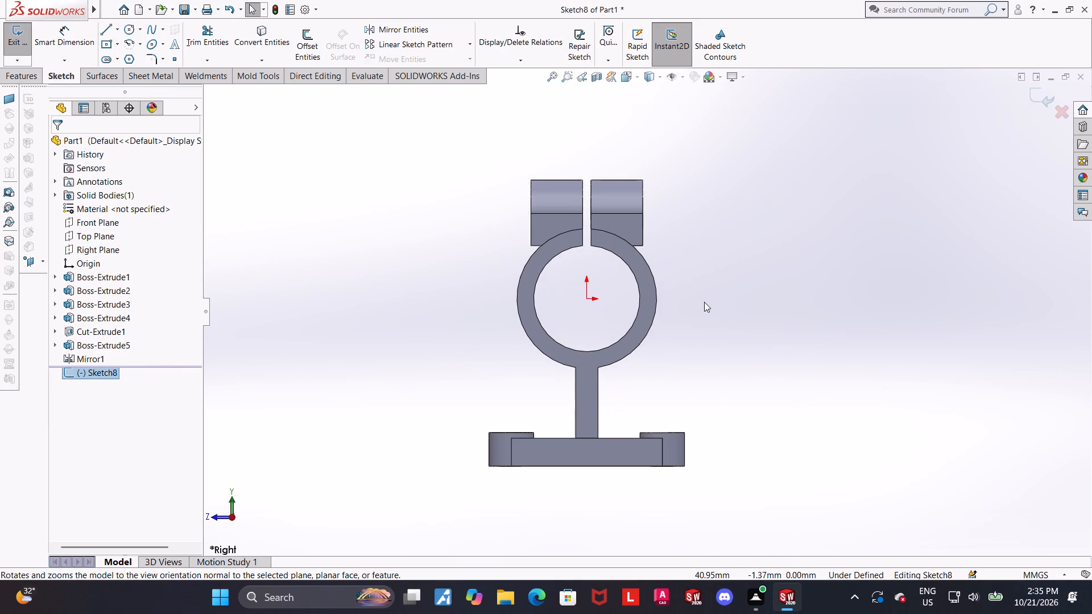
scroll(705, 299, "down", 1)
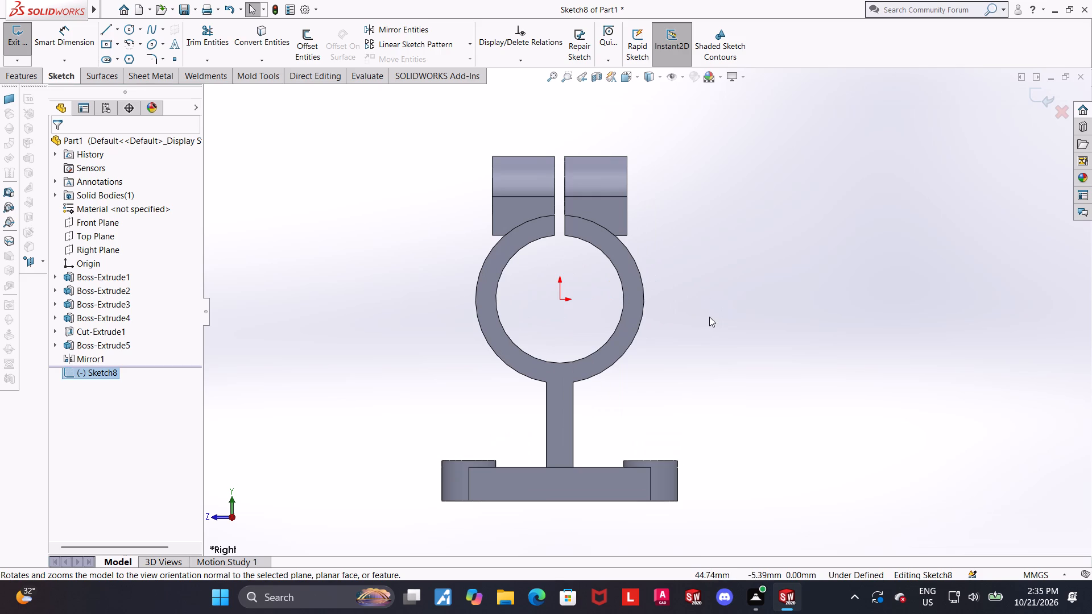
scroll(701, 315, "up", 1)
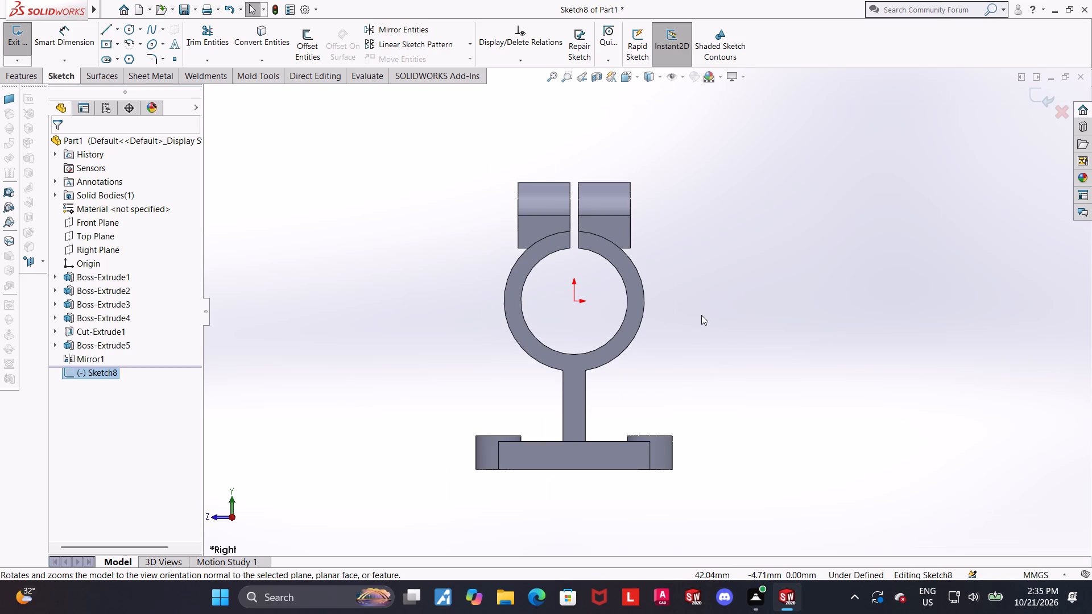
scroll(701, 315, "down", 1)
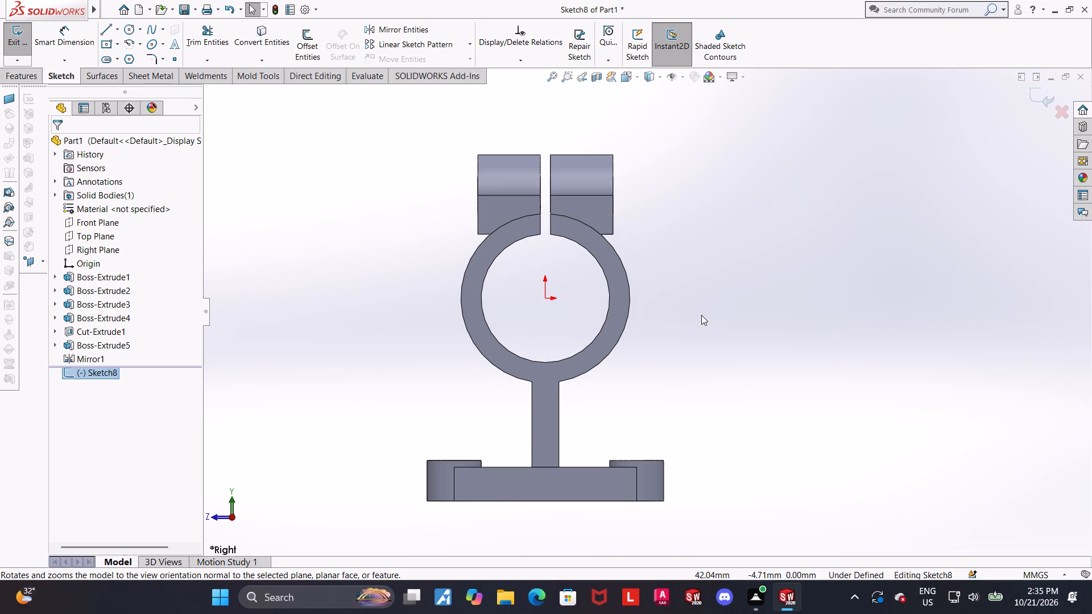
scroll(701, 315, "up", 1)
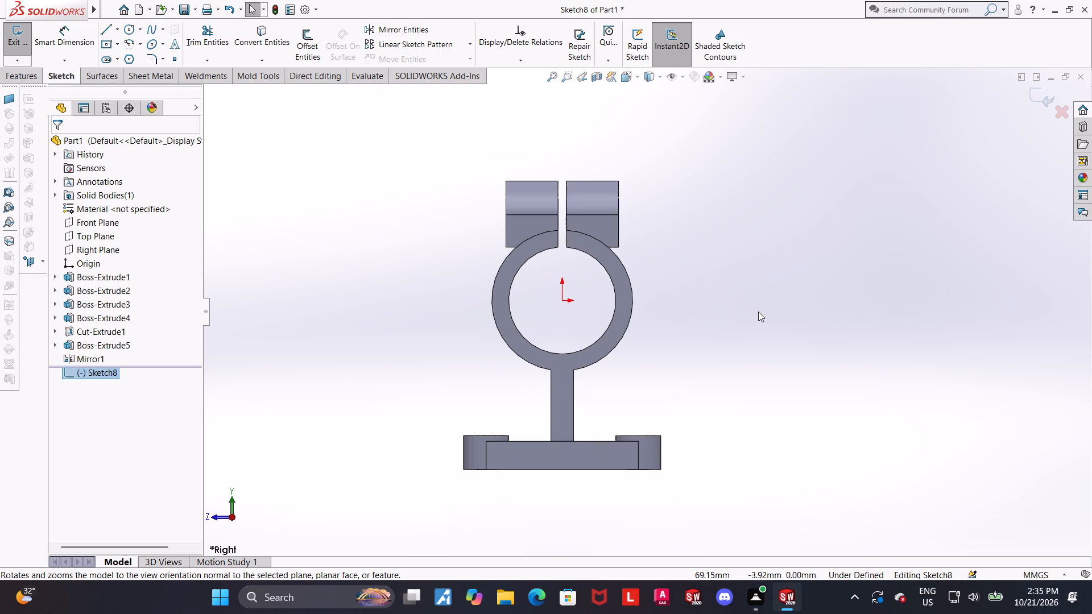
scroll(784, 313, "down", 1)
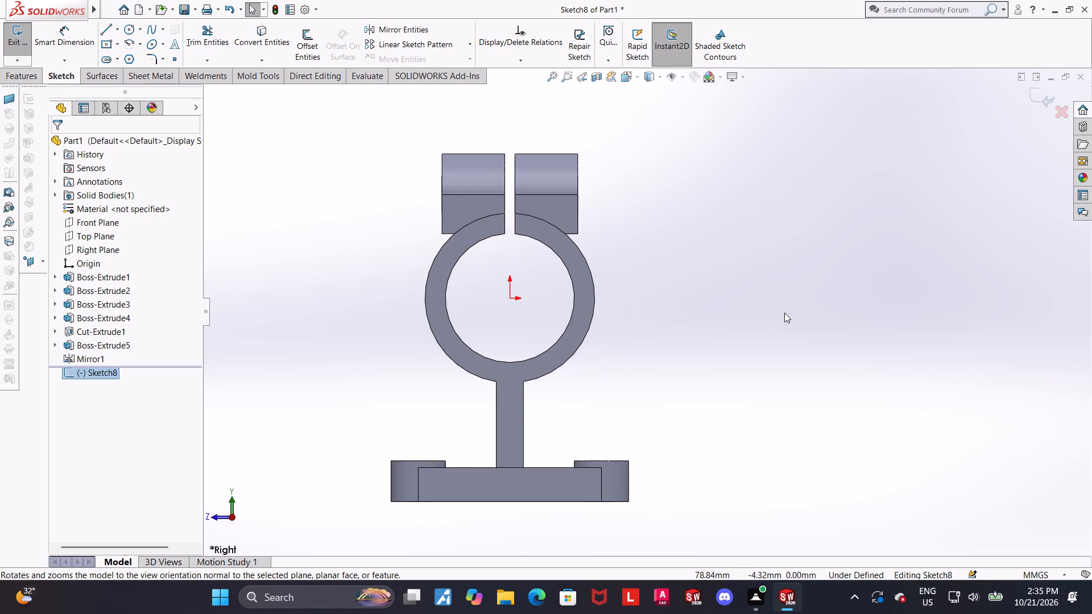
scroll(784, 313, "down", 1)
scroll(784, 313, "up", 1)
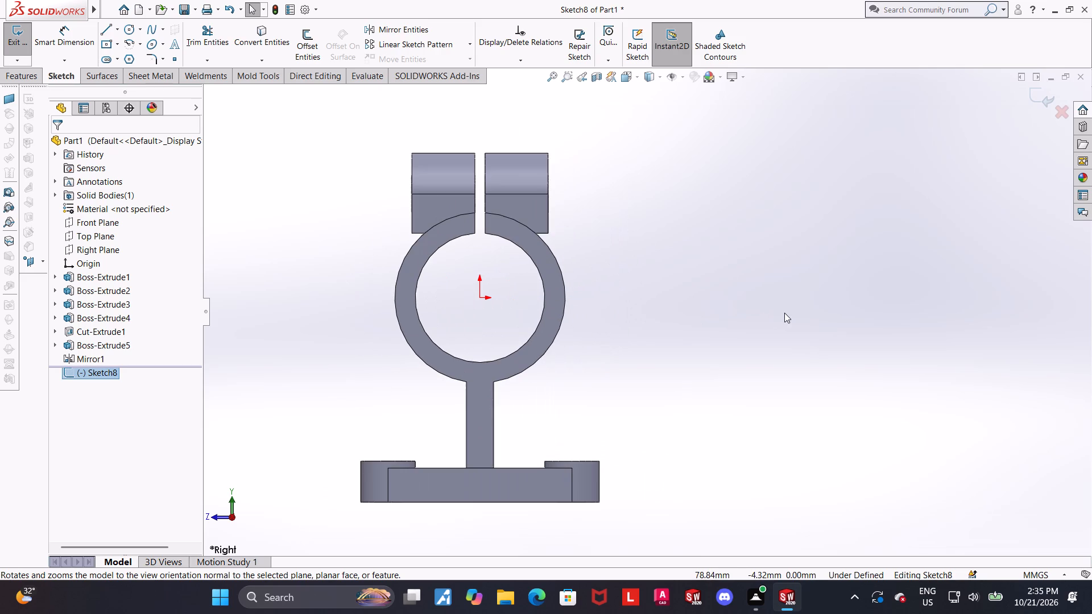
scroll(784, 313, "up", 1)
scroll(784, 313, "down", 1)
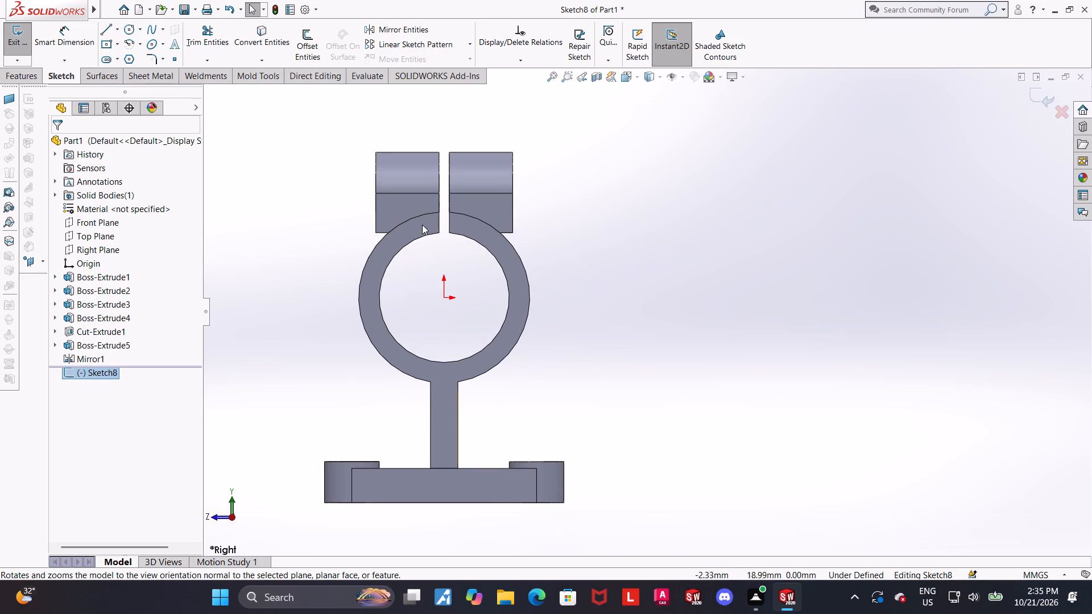
Sketch a sloped line about 14.6 mm from the +Z lug's lower outer corner, continued by a vertical line about 8.6 mm downward outside the ring.
left_click(109, 27)
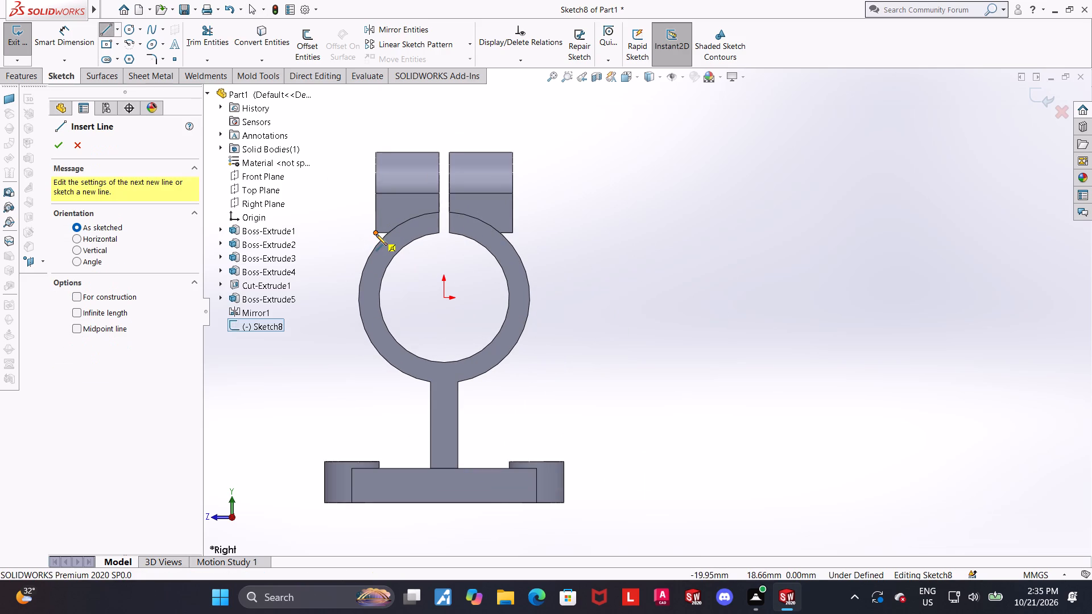
left_click(376, 234)
scroll(376, 235, "up", 1)
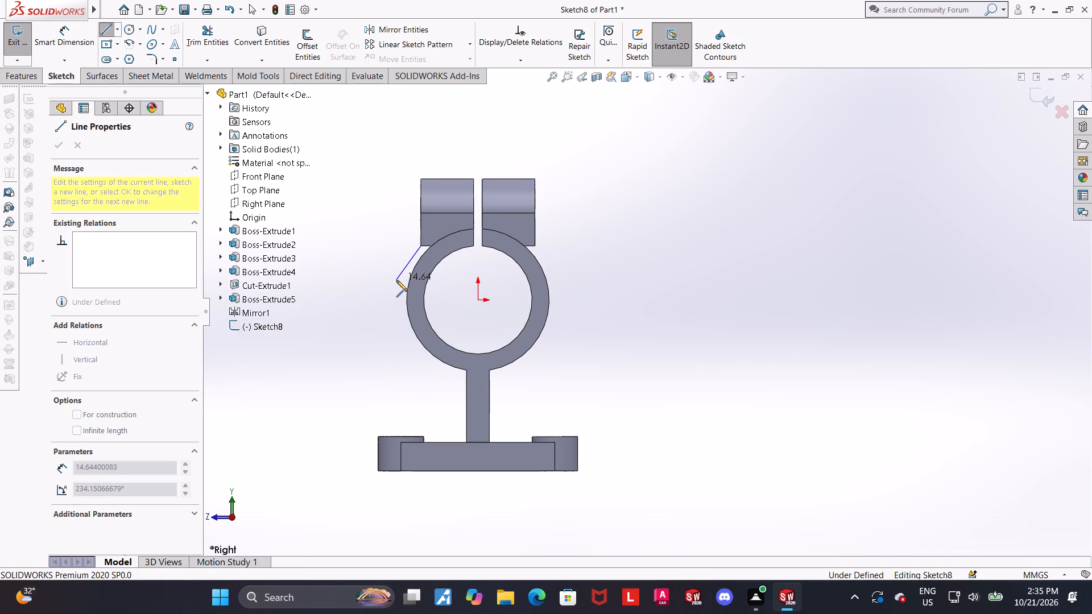
left_click(396, 280)
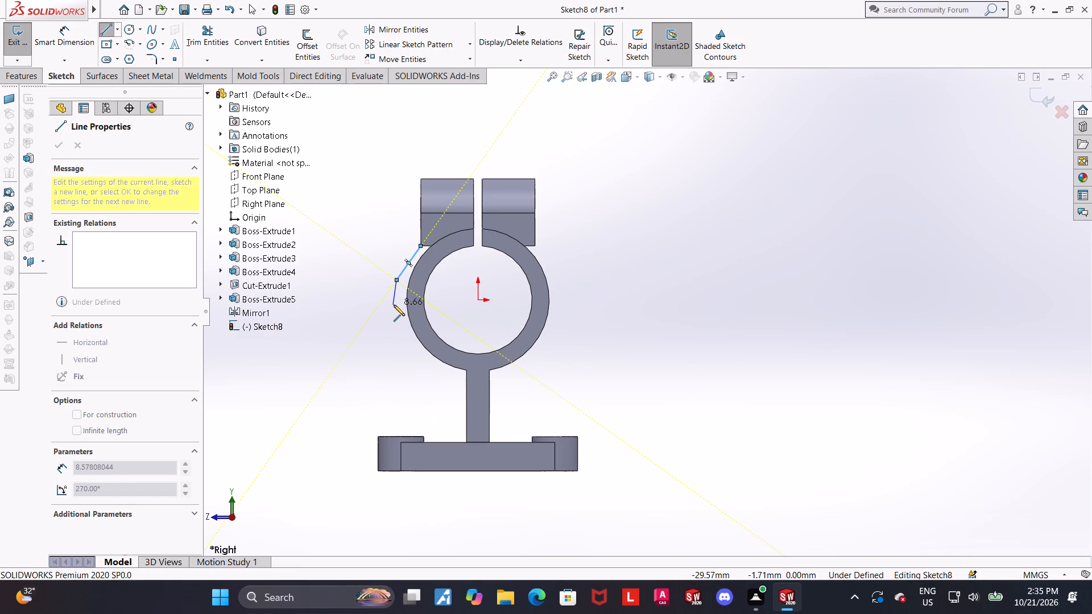
left_click(394, 305)
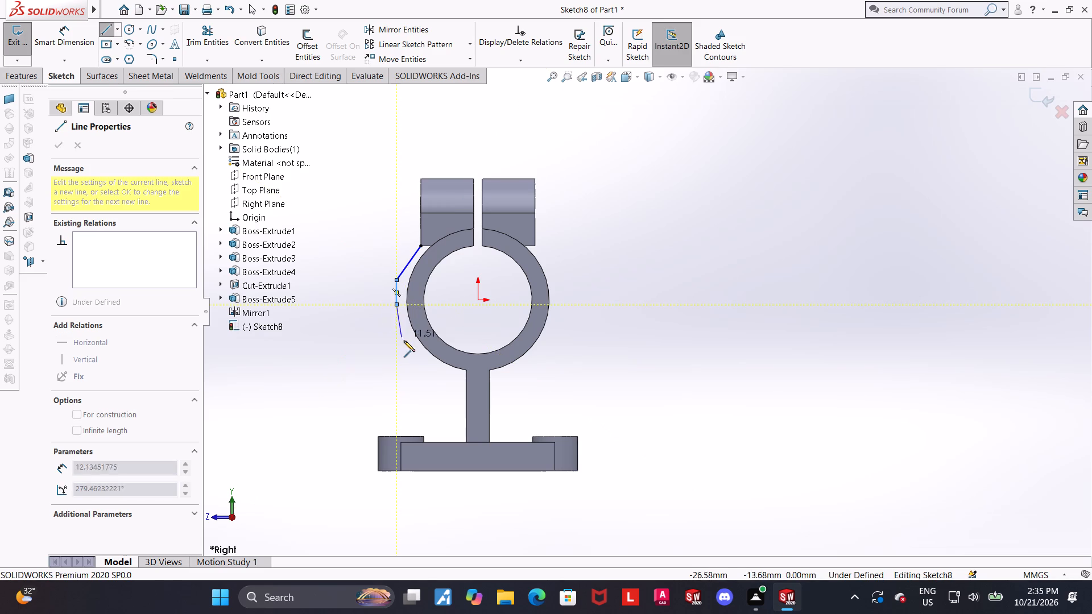
key("Escape")
key("Escape")
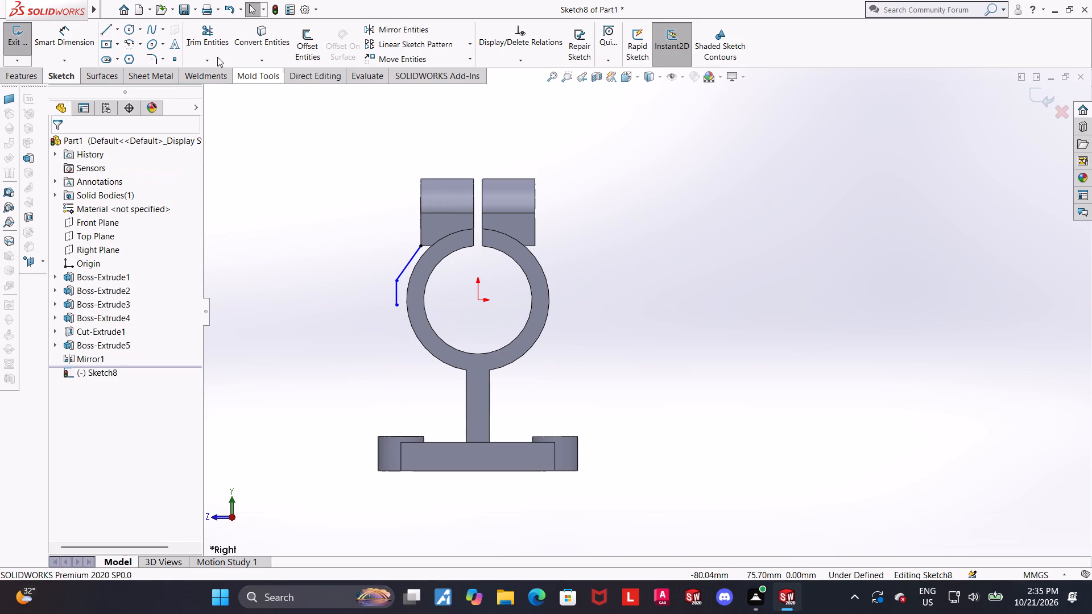
key("Escape")
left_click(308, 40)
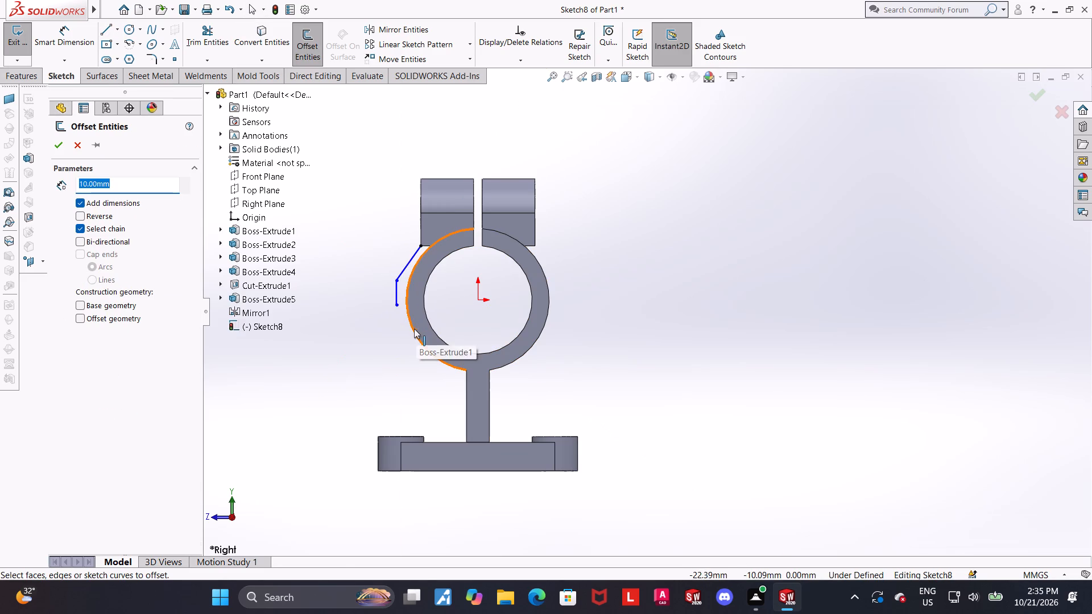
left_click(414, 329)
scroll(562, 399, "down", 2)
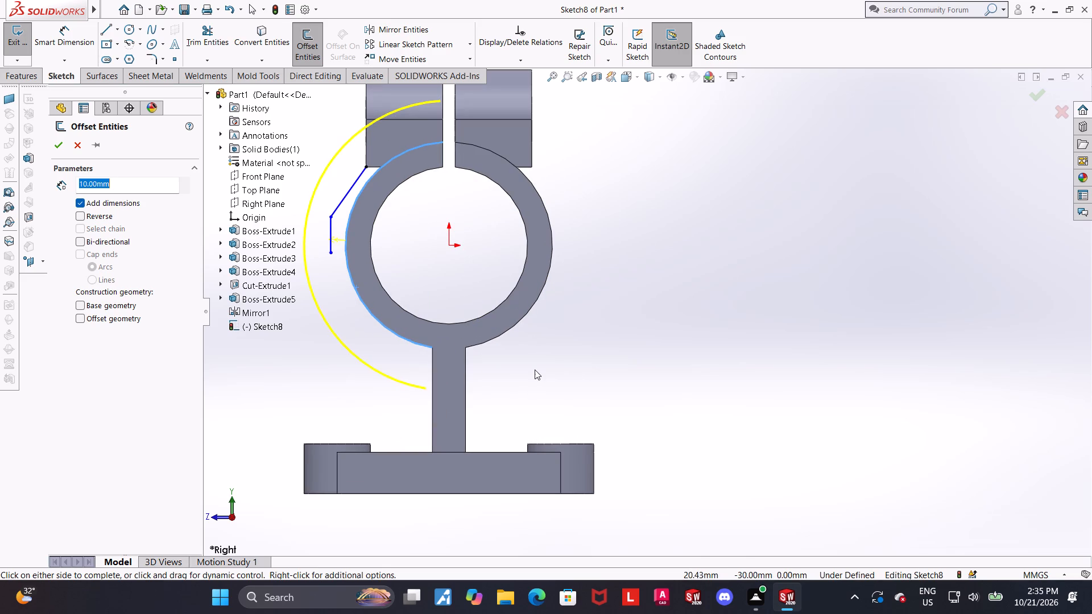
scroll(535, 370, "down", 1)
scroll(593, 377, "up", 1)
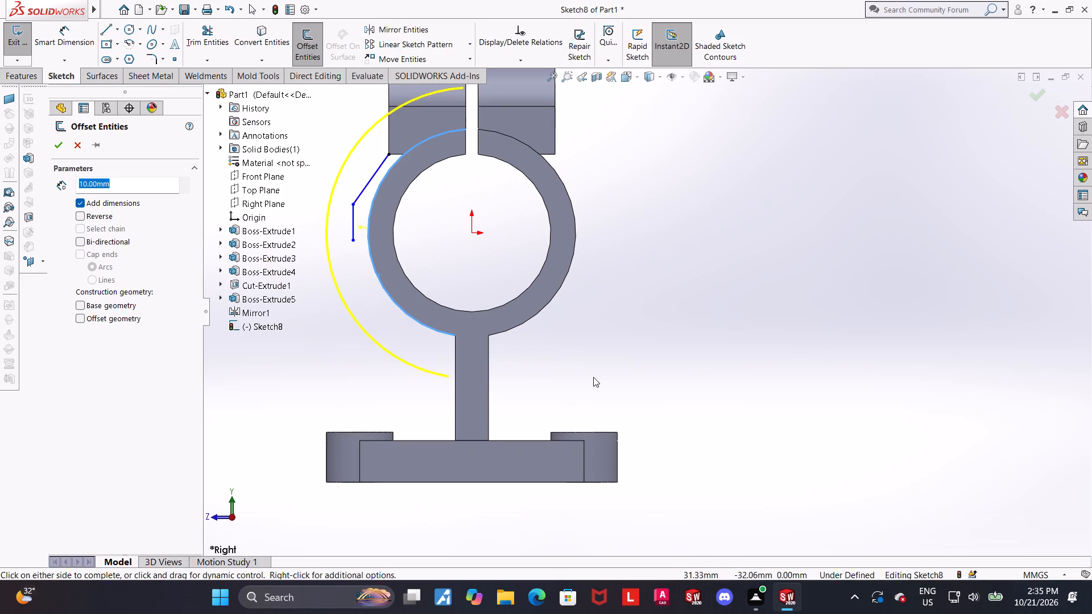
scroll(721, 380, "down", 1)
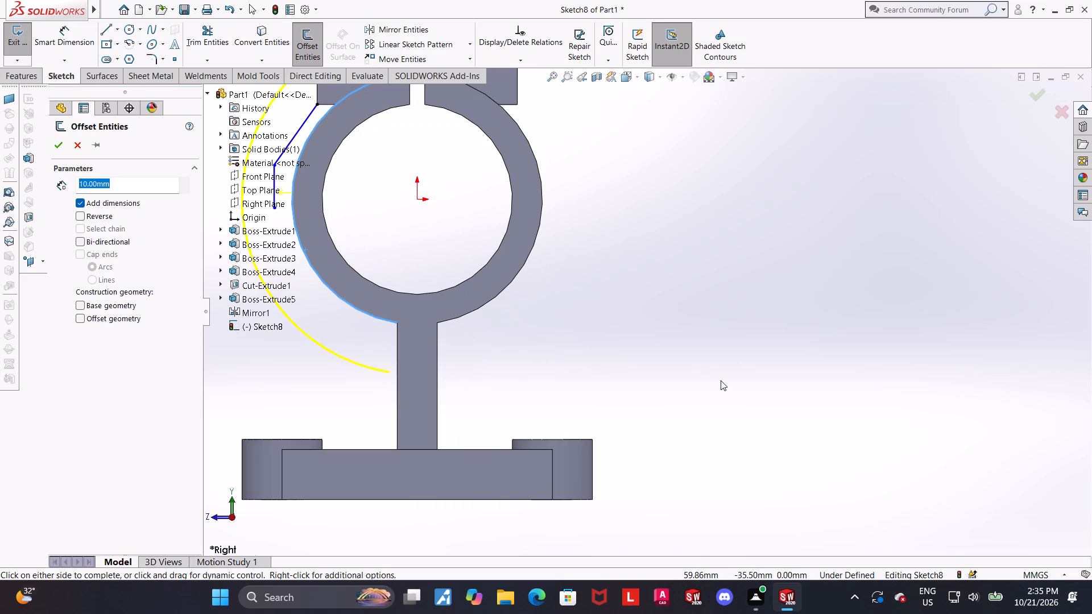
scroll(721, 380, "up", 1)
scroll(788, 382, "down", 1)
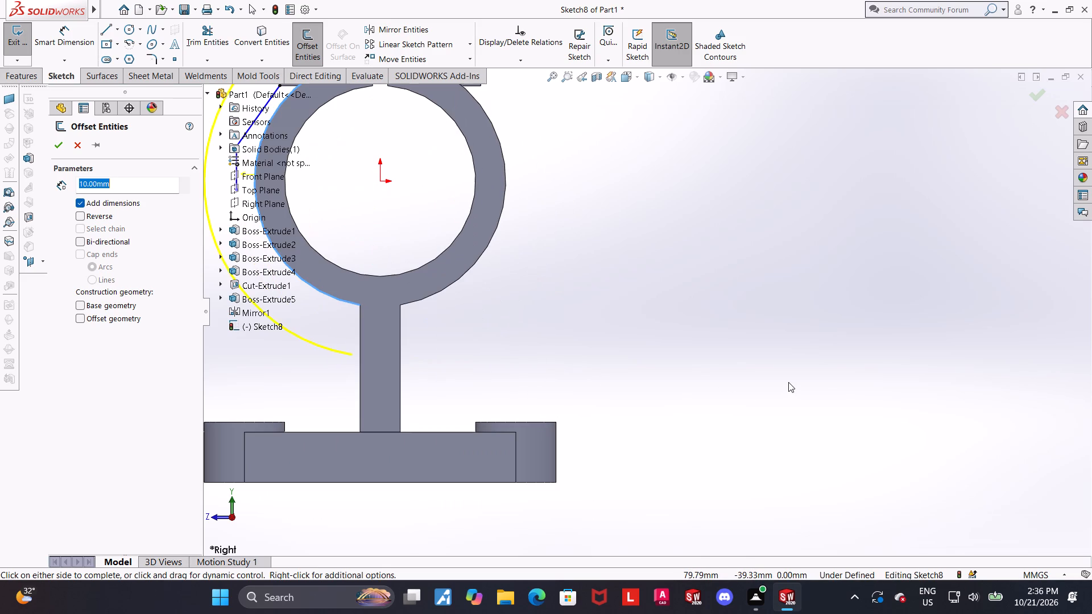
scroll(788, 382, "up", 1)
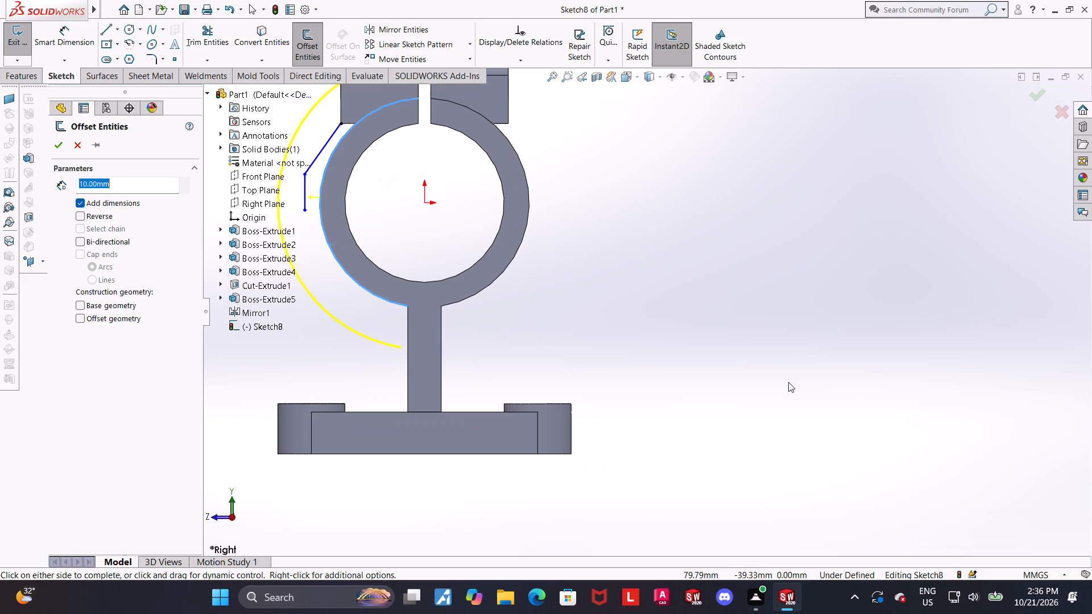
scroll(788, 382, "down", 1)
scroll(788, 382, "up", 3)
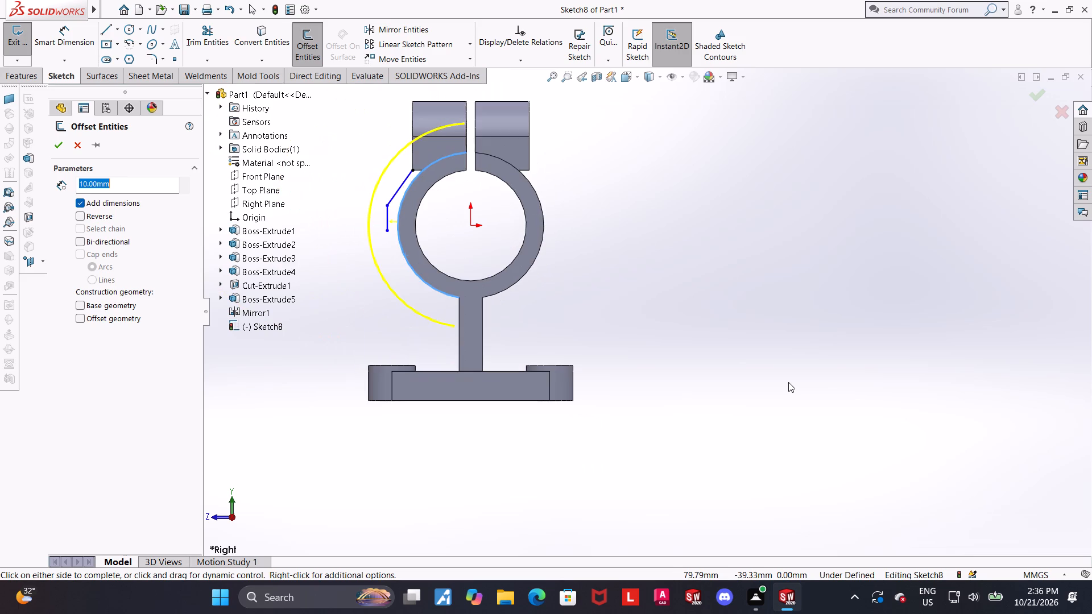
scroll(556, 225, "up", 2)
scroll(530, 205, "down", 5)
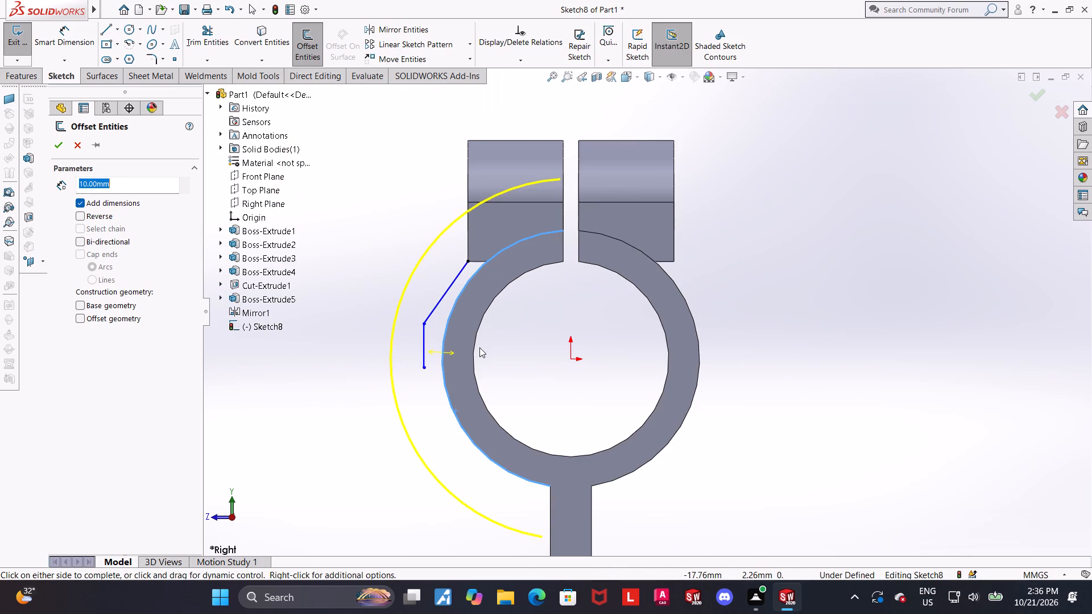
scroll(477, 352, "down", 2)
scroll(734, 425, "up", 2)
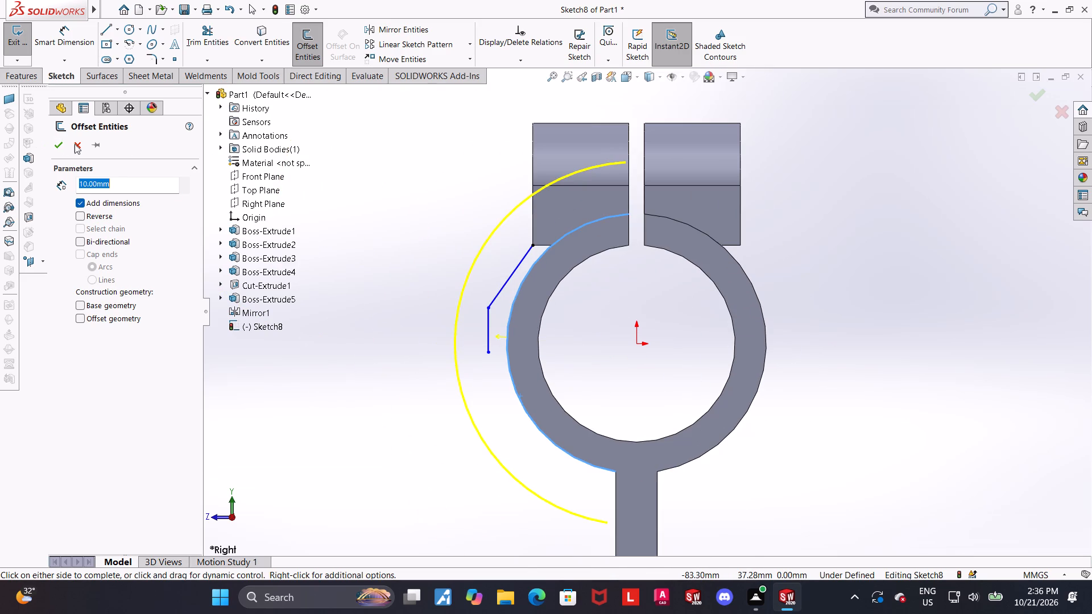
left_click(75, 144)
Sketch a centerpoint arc of about 78.5° centred on the origin, from the vertical line's lower end to the leg's near edge.
scroll(780, 443, "up", 2)
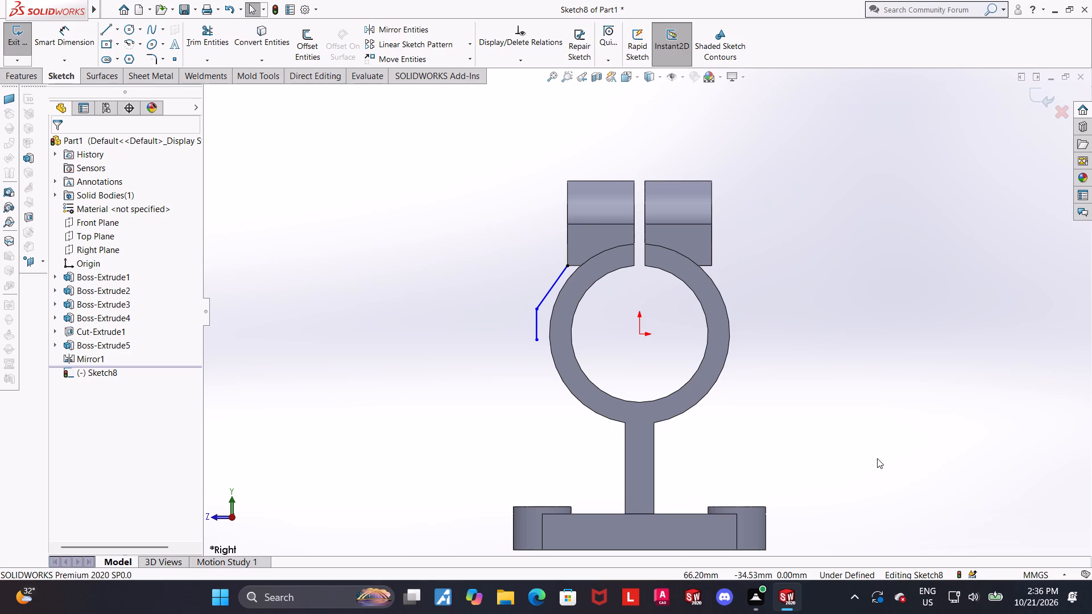
left_click(130, 42)
left_click(640, 334)
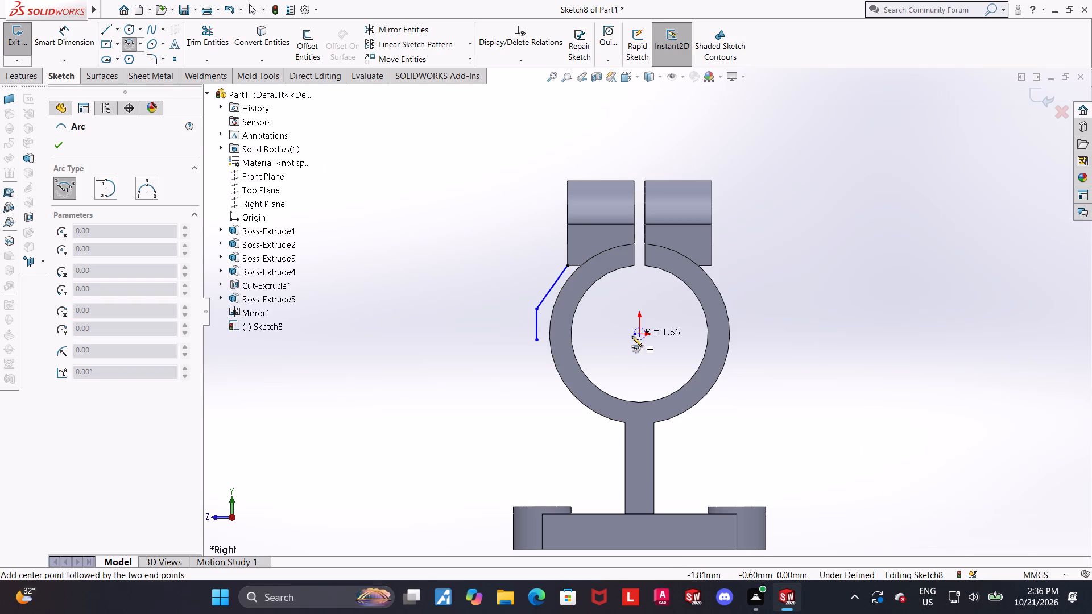
left_click(537, 342)
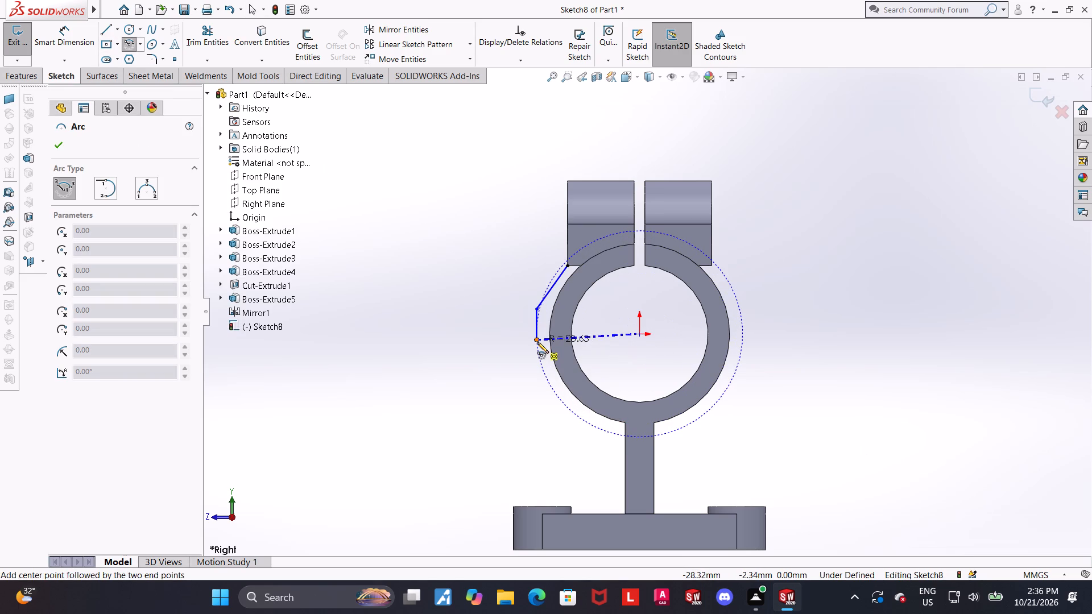
left_click(626, 435)
key("Escape")
key("Escape")
Convert the ring's outer circular edge on the +Z side into a sketch arc.
scroll(810, 416, "down", 1)
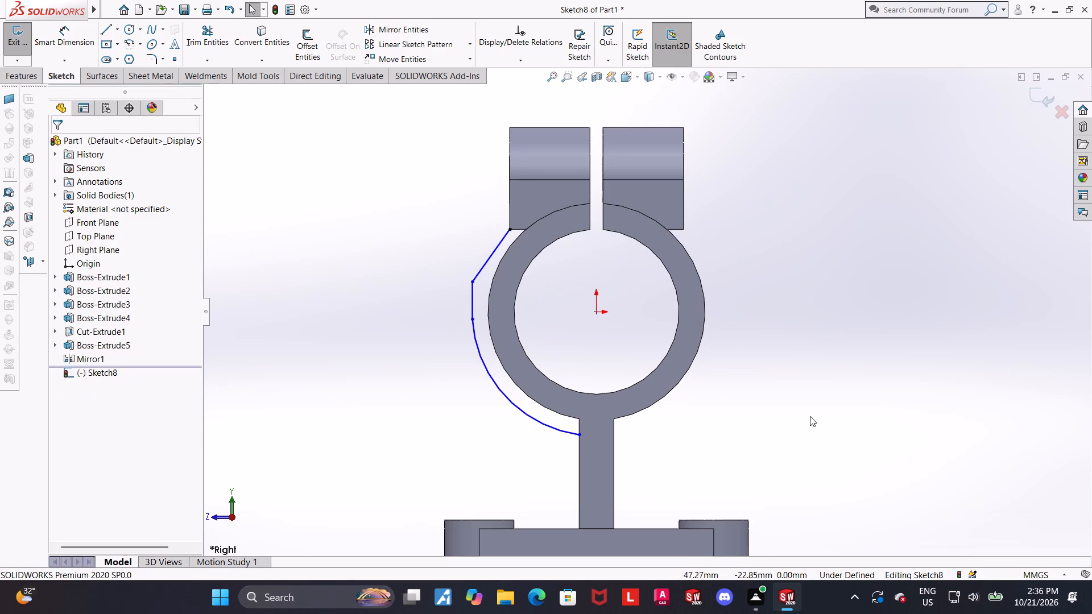
left_click(267, 33)
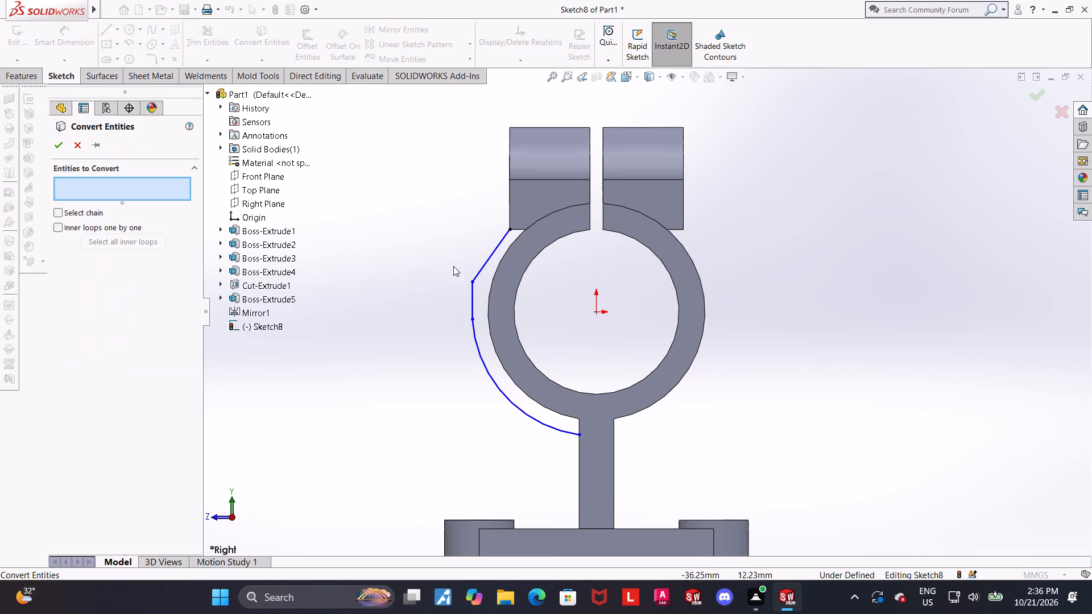
left_click(496, 271)
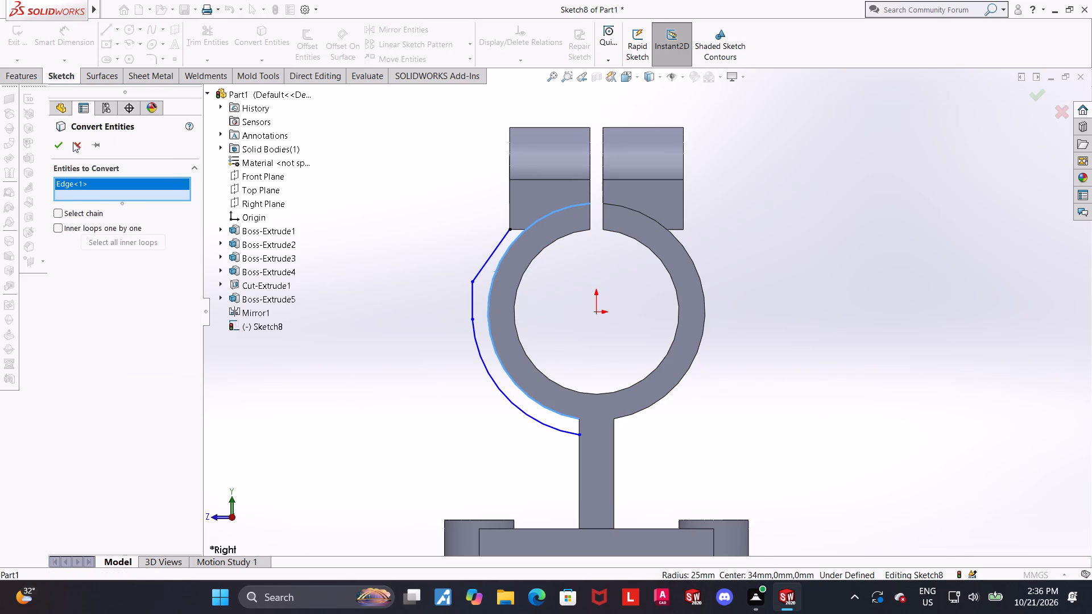
left_click(59, 143)
key("Escape")
Draw a short horizontal line along the lug's bottom edge from its lower outer corner to the converted ring arc.
scroll(586, 219, "down", 2)
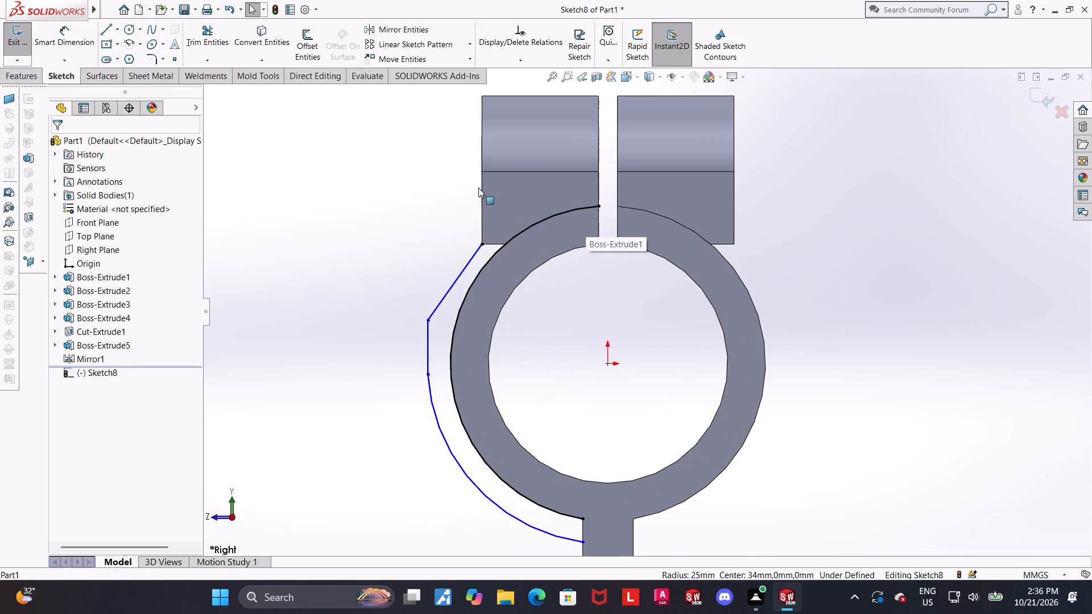
left_click(101, 27)
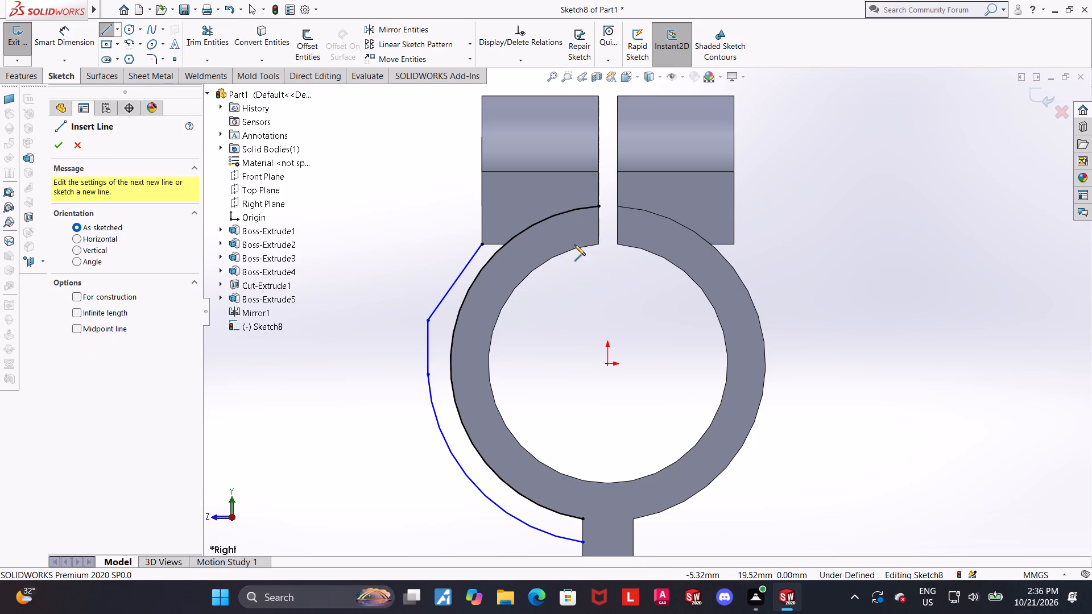
left_click(482, 243)
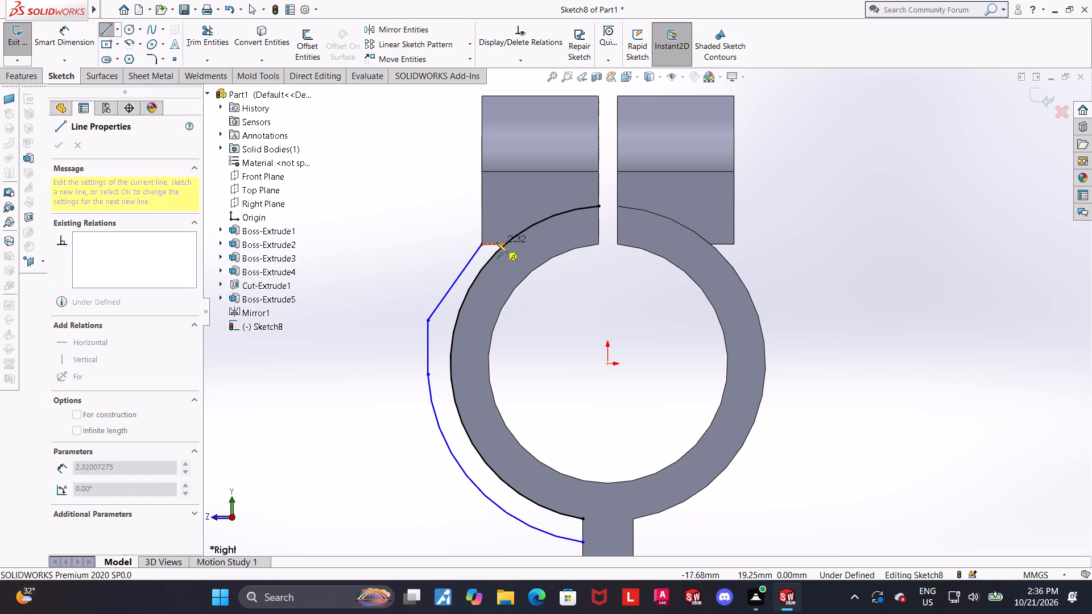
left_click(504, 242)
key("Escape")
key("Escape")
key("Escape")
Trim away the part of the converted ring arc lying above the lug's bottom-edge line.
left_click(211, 26)
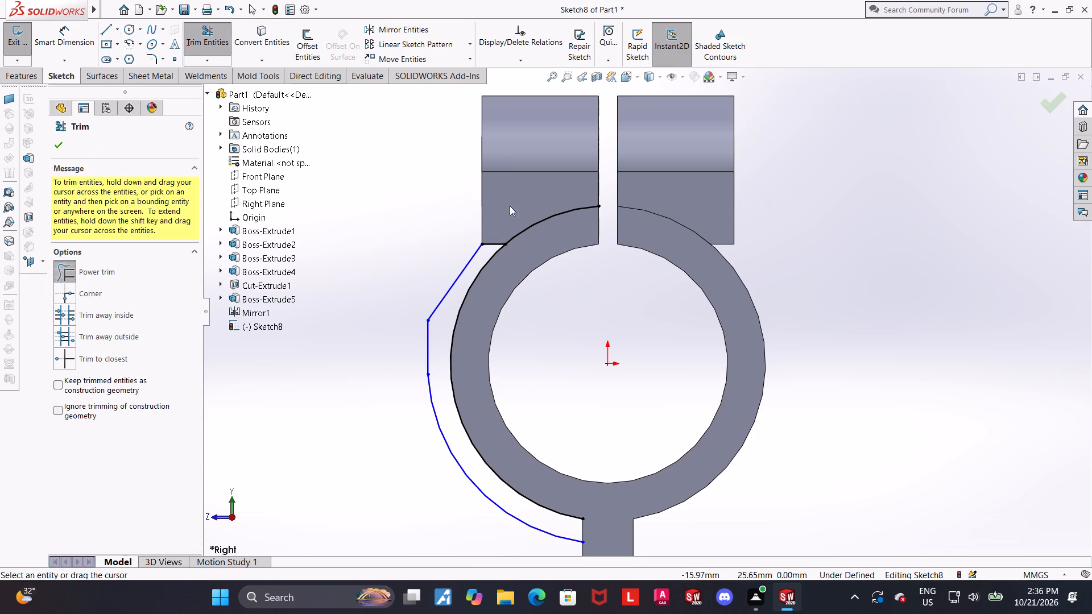
left_click_drag(557, 255, 528, 187)
scroll(589, 240, "up", 4)
scroll(610, 287, "down", 17)
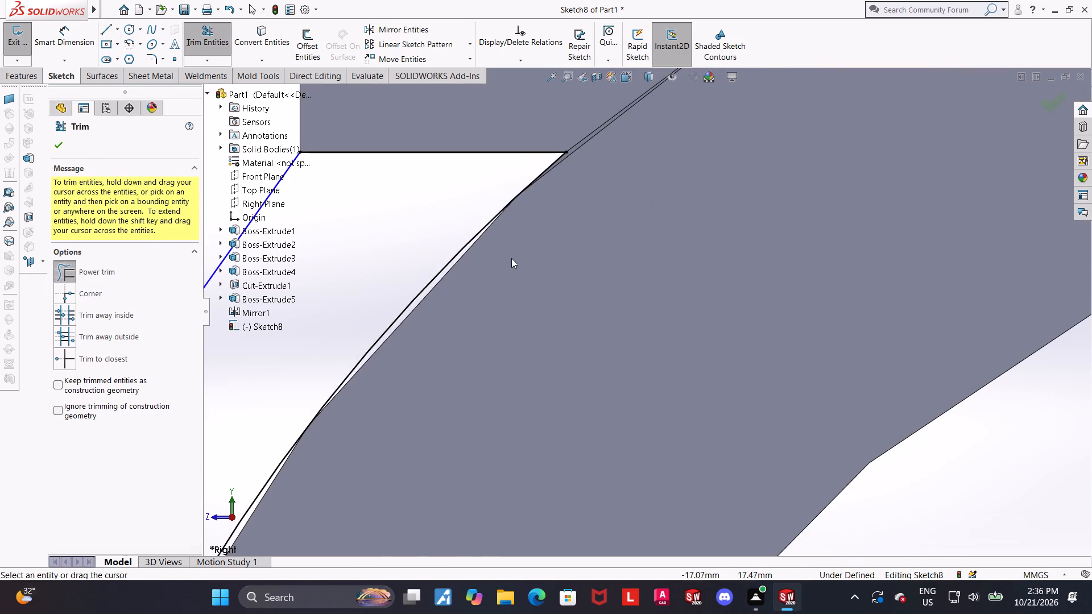
key("Escape")
Examine the corner where the lug's bottom-edge line meets the trimmed ring arc.
left_click(511, 173)
scroll(524, 169, "down", 5)
scroll(661, 186, "down", 8)
scroll(702, 267, "down", 3)
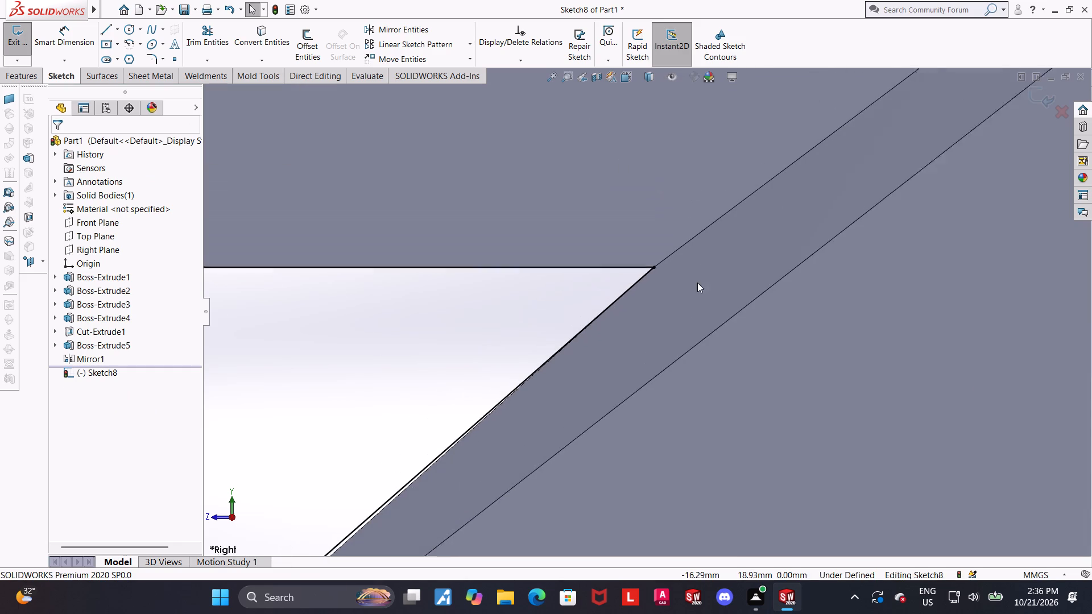
scroll(697, 283, "down", 5)
scroll(584, 267, "up", 3)
left_click_drag(601, 279, 584, 300)
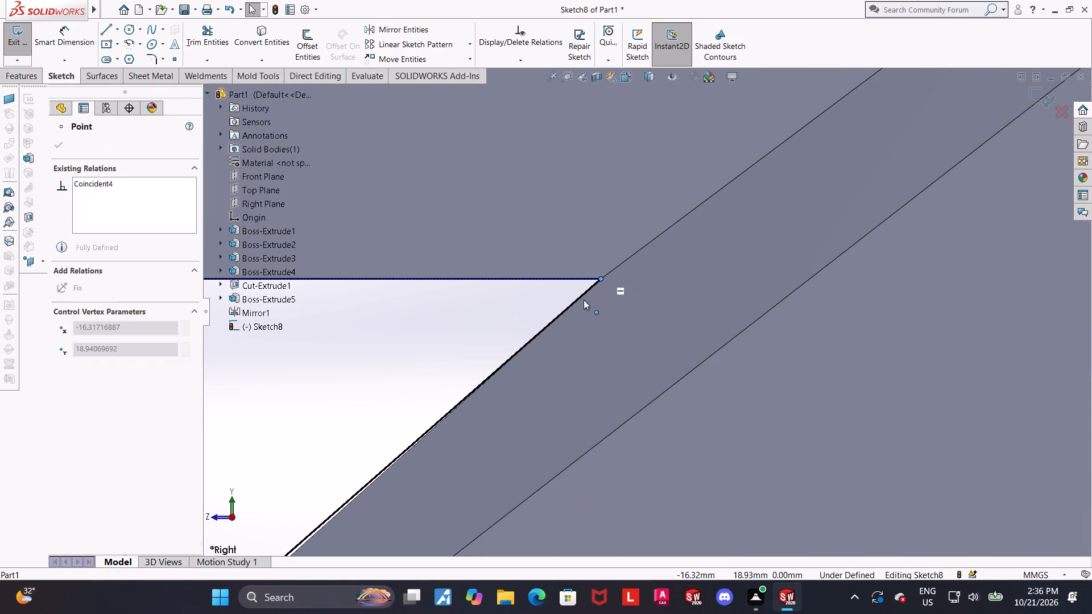
left_click_drag(584, 300, 569, 311)
scroll(595, 292, "up", 20)
scroll(595, 292, "up", 7)
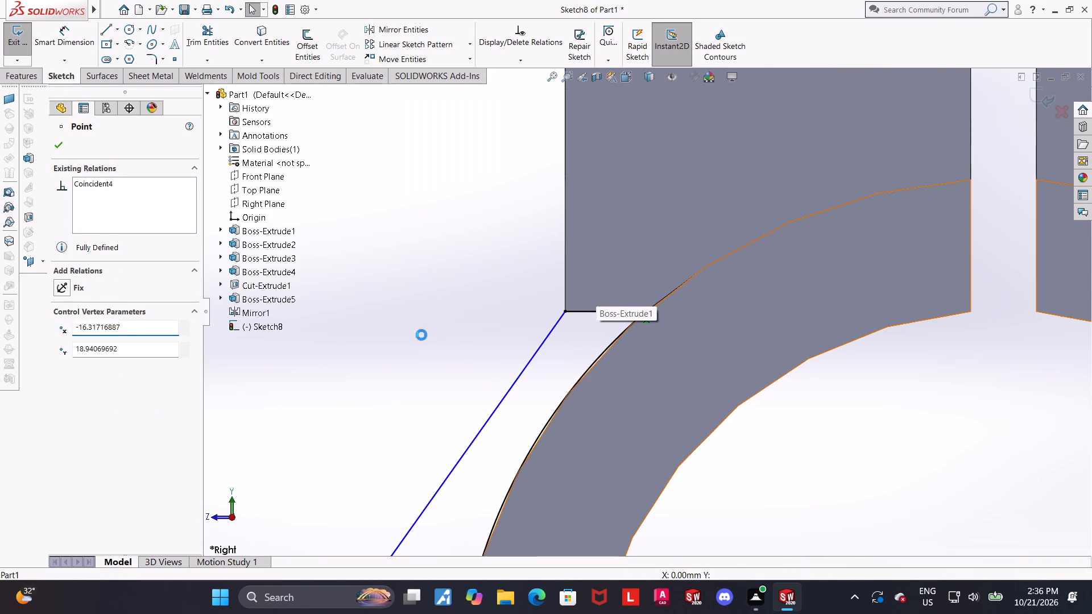
left_click(421, 335)
Draw a vertical line about 3.7 mm long on the leg's +Z edge, joining the outer arc's end to the converted arc's end.
scroll(454, 335, "up", 13)
scroll(654, 384, "down", 3)
scroll(650, 336, "down", 1)
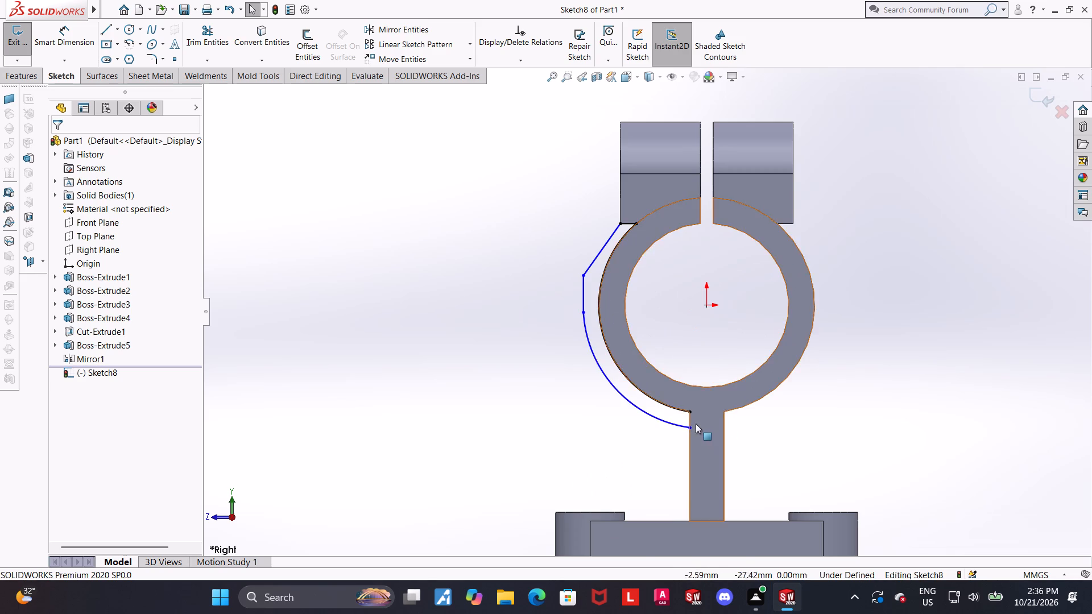
scroll(727, 418, "down", 6)
left_click(793, 426)
left_click(104, 28)
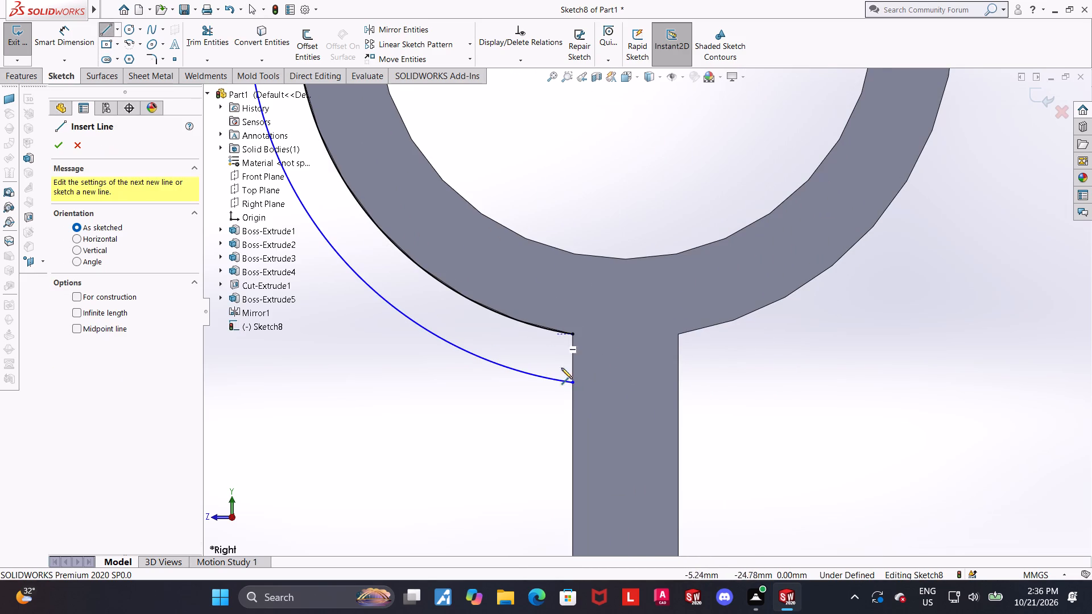
left_click(574, 383)
left_click(572, 335)
key("Escape")
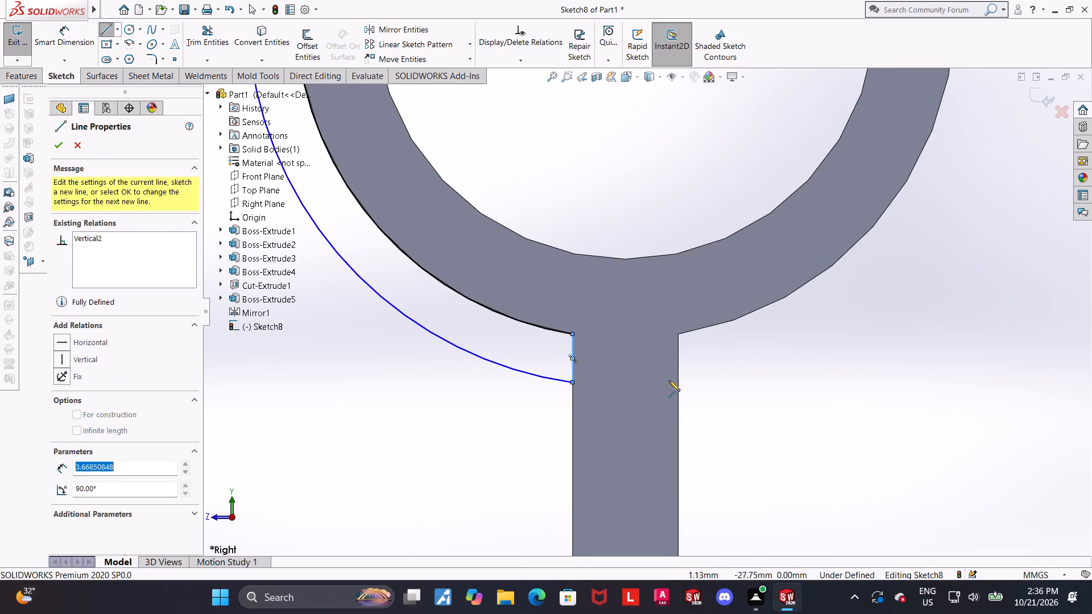
key("Escape")
key("Escape")
Add a horizontal relation between the midpoint of the outer vertical line and the origin.
scroll(792, 406, "up", 4)
scroll(792, 308, "up", 4)
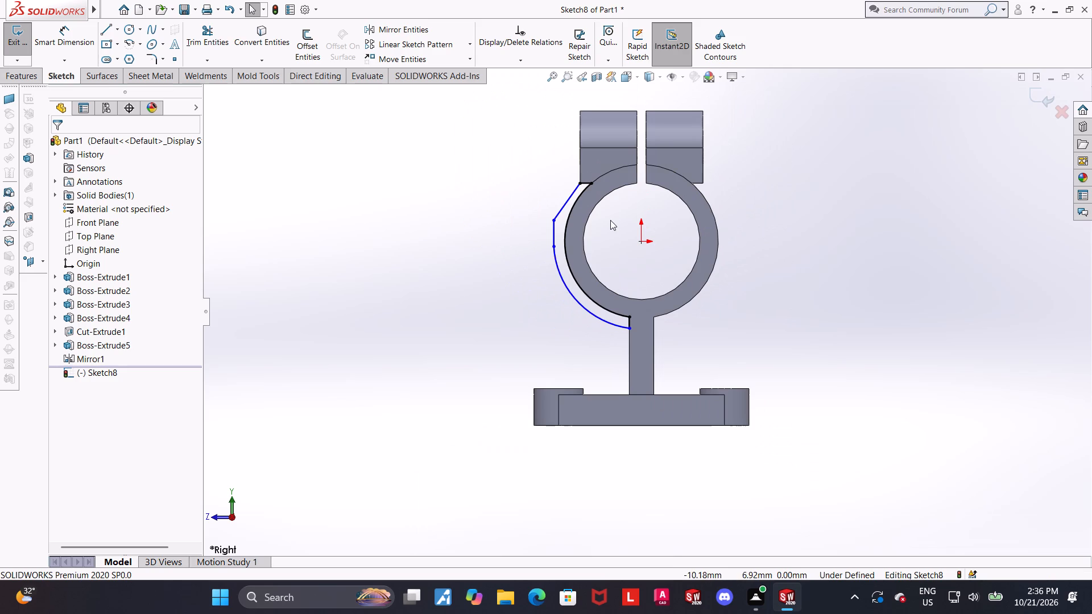
scroll(610, 220, "down", 1)
scroll(564, 302, "down", 1)
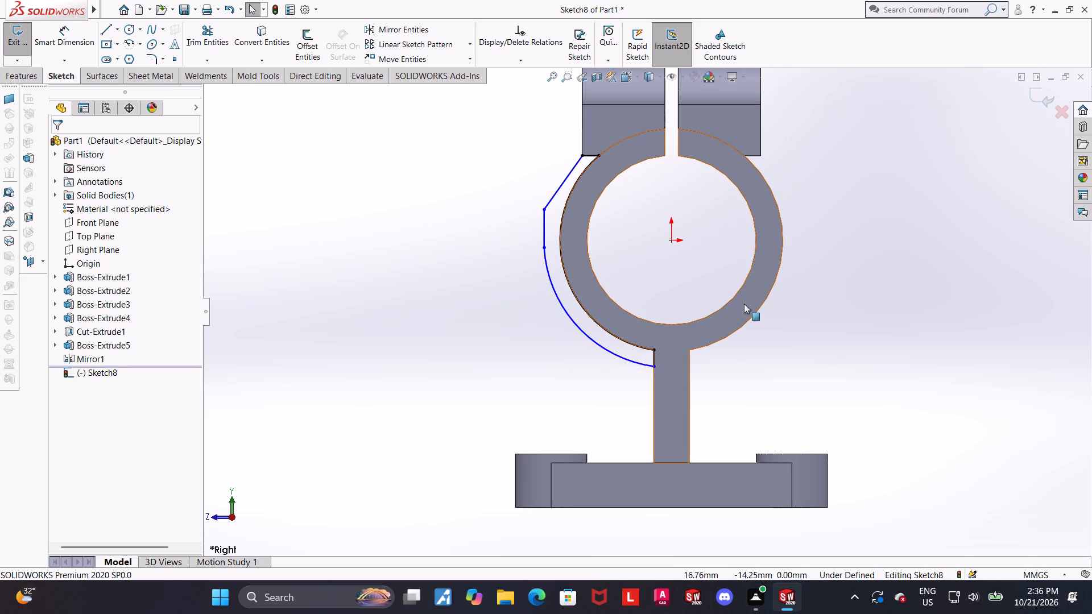
scroll(675, 298, "up", 1)
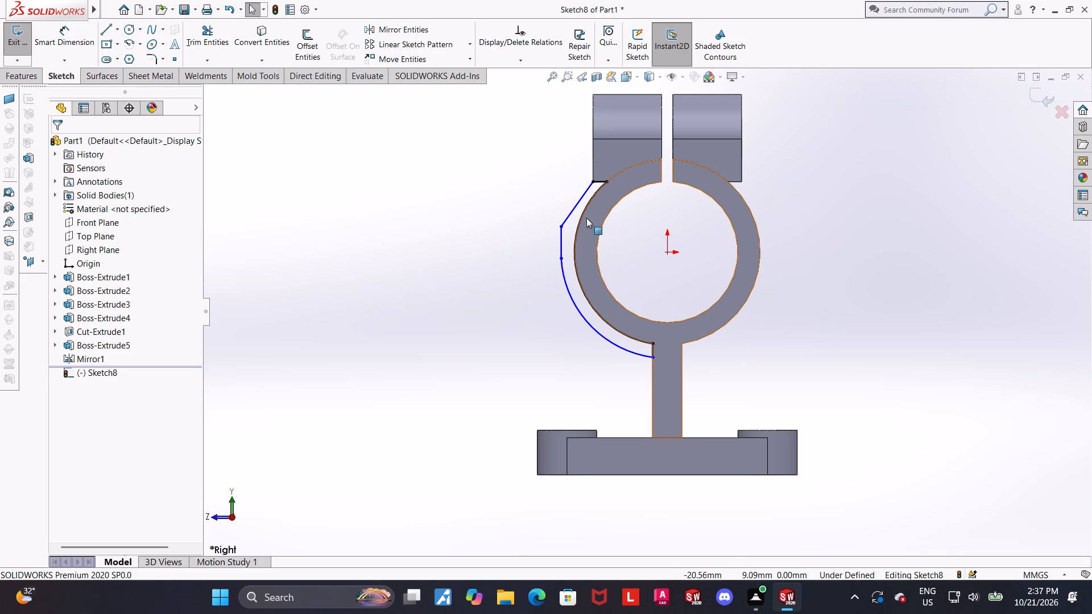
left_click(561, 242)
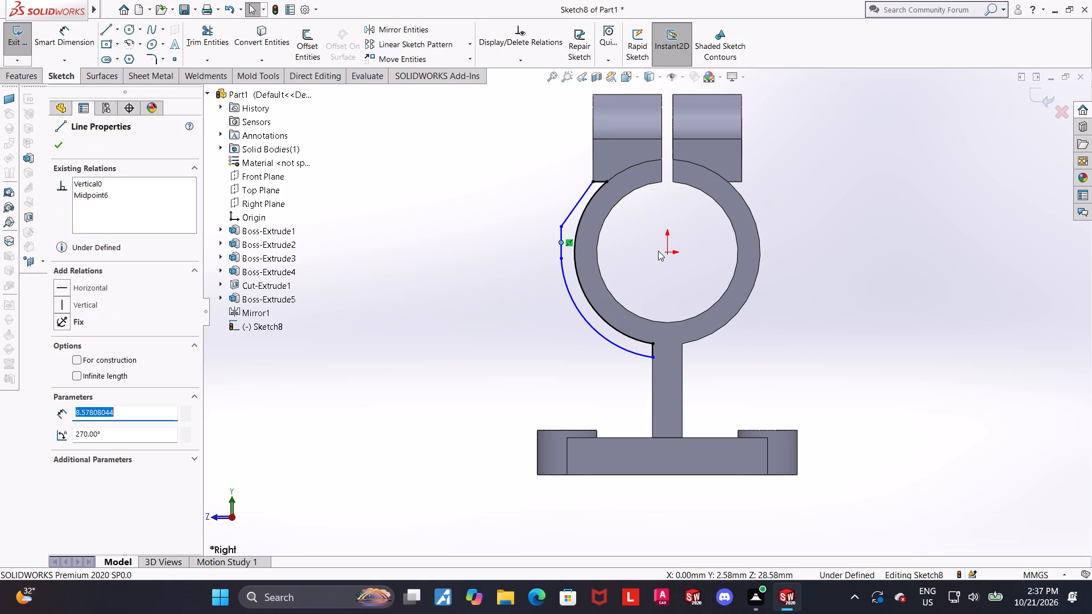
left_click(665, 251, "ctrl")
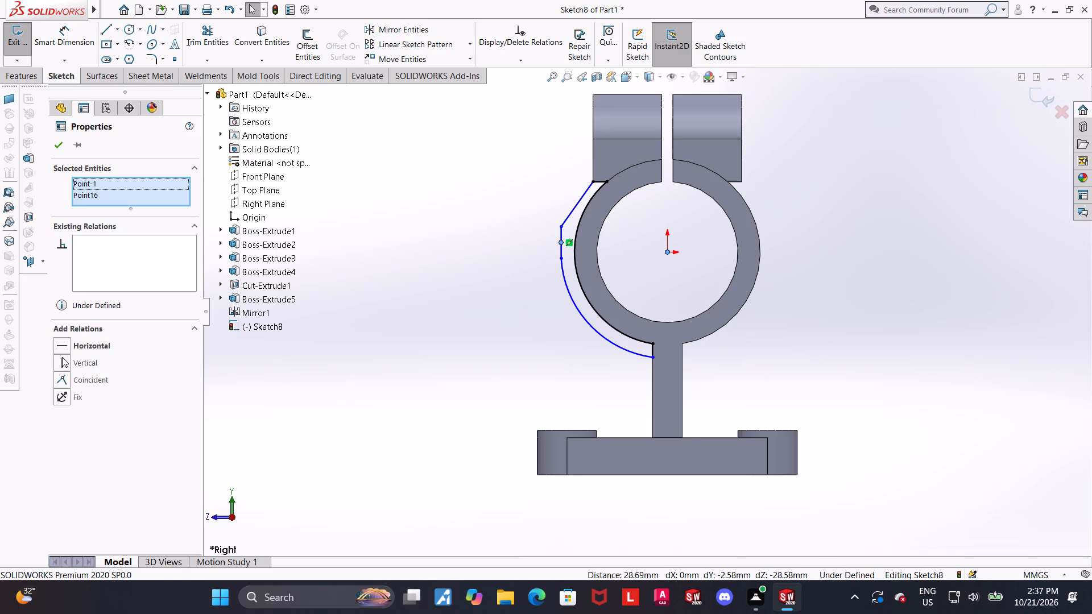
left_click(62, 348)
left_click(781, 322)
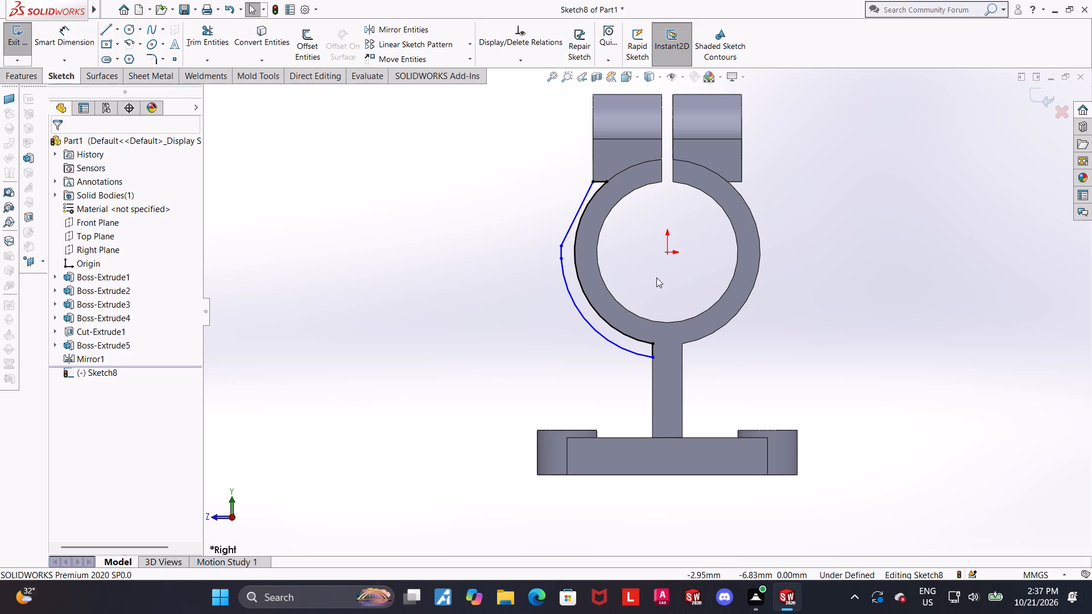
Stretch the outer vertical line to about 7.1 mm by moving its upper endpoint upward.
scroll(576, 271, "down", 3)
left_click_drag(571, 234, 569, 221)
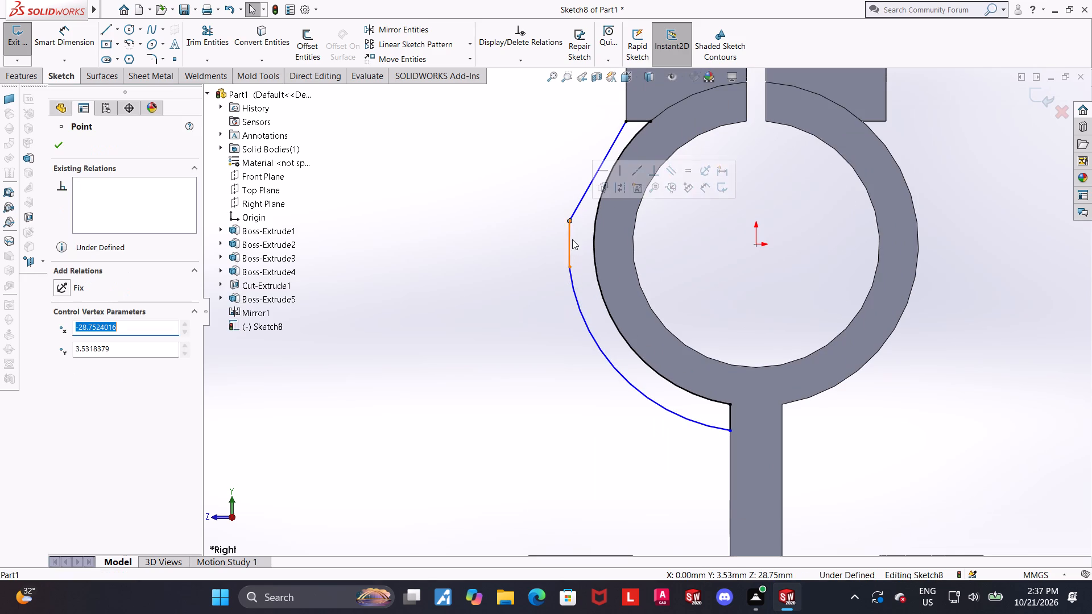
left_click(937, 334)
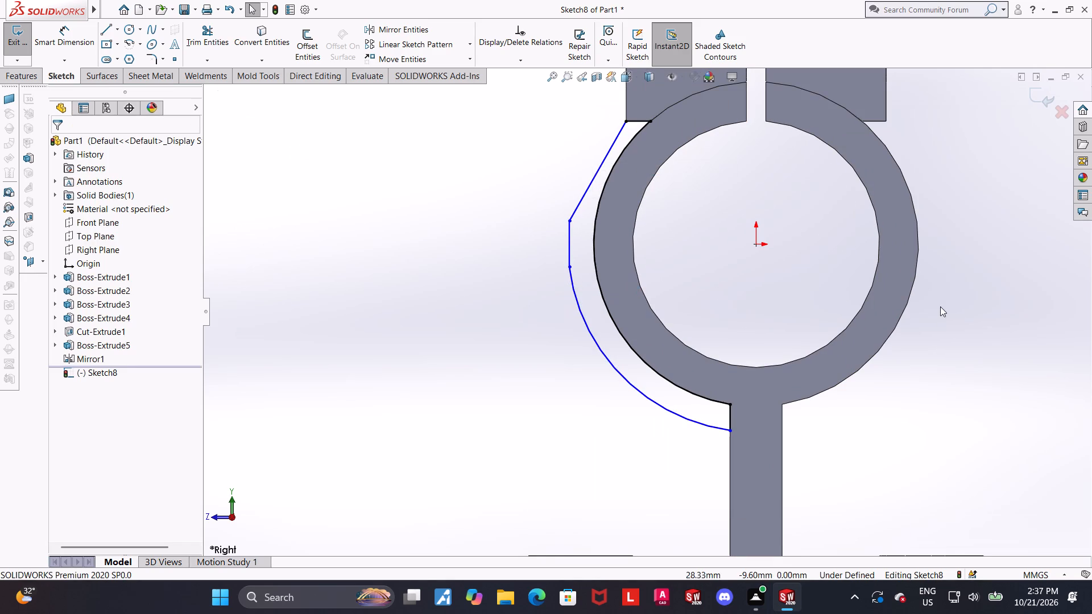
Dimension the gap between the outer arc and the converted ring arc as 4 mm.
scroll(957, 319, "up", 1)
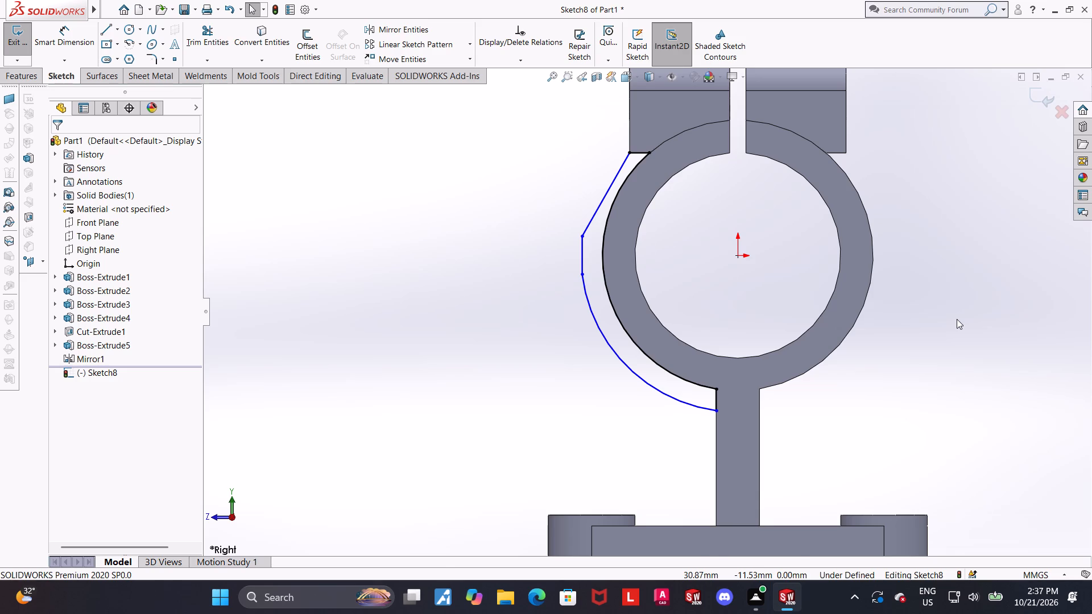
scroll(957, 319, "down", 1)
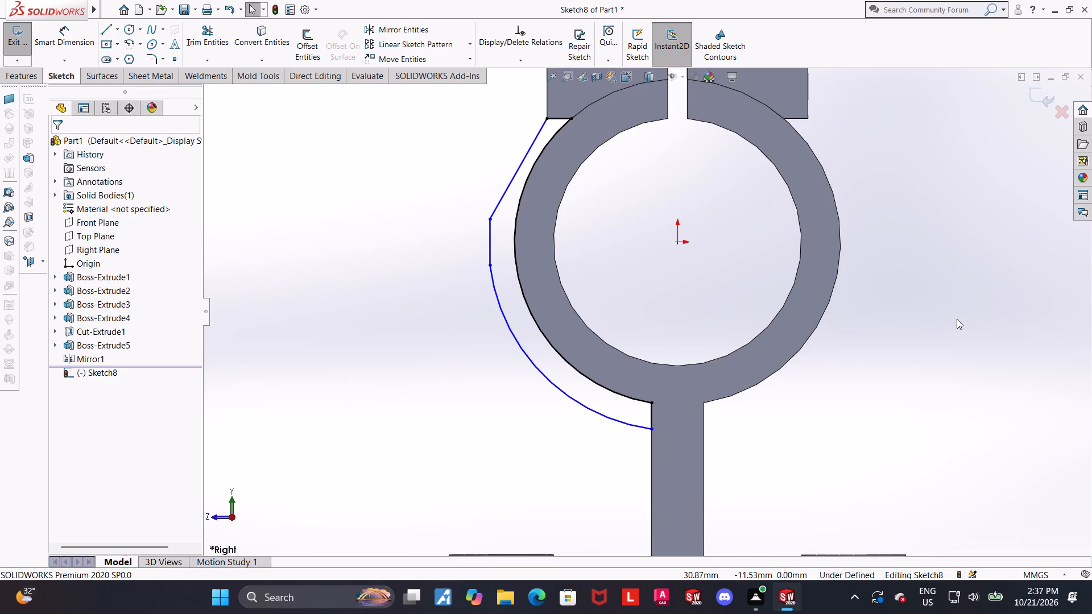
scroll(954, 319, "up", 3)
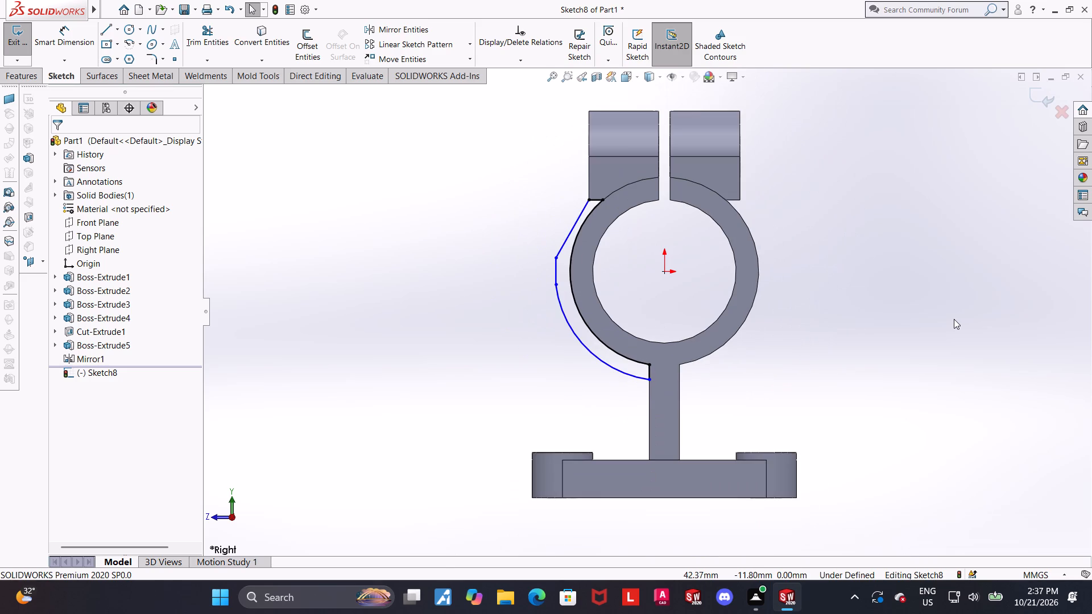
scroll(871, 320, "down", 1)
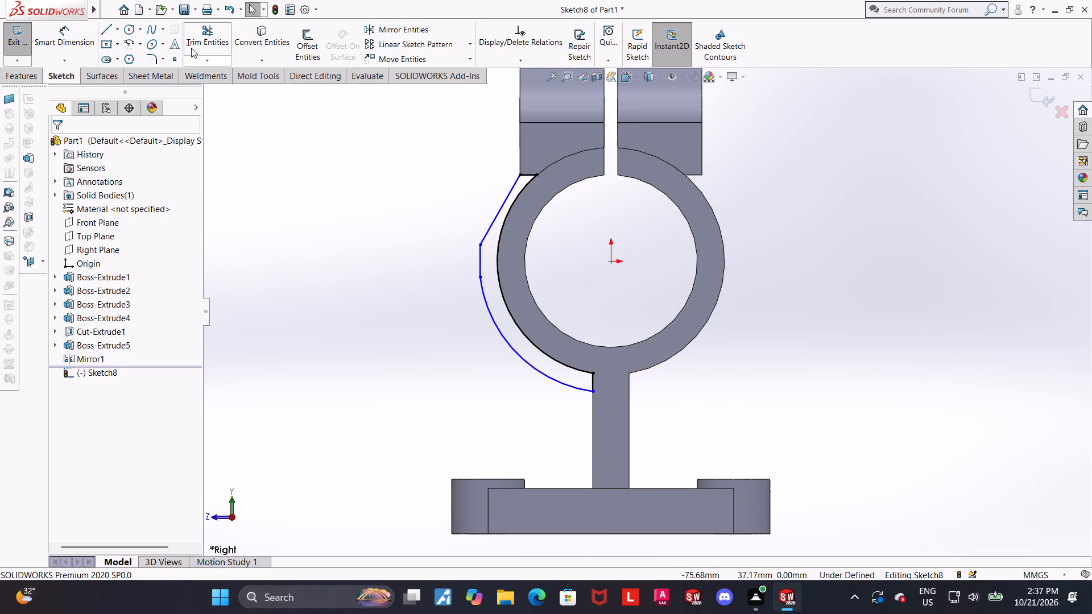
left_click(84, 43)
left_click(556, 379)
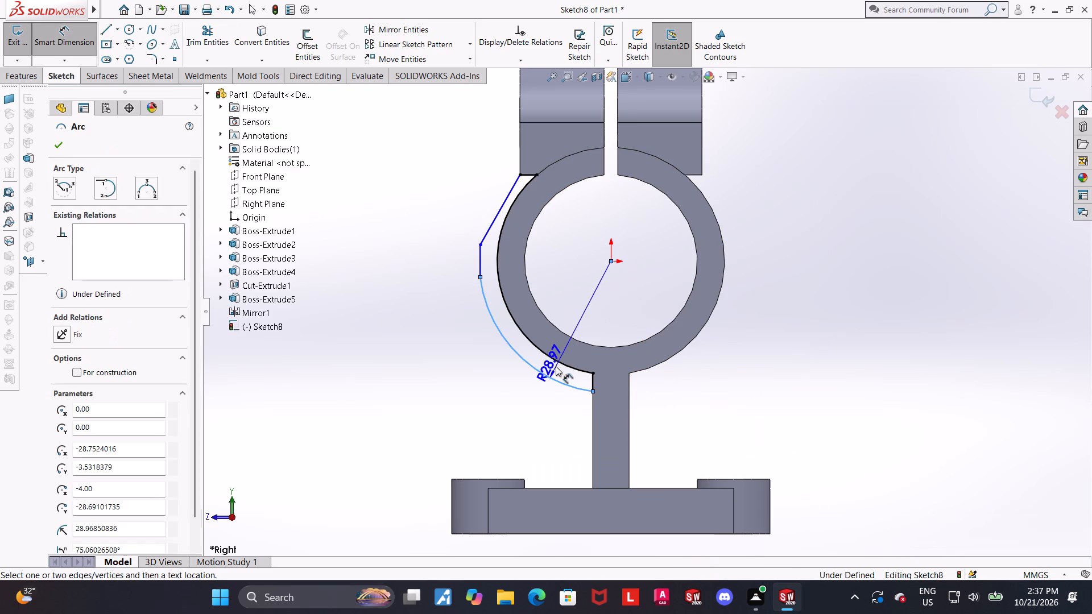
left_click(556, 362)
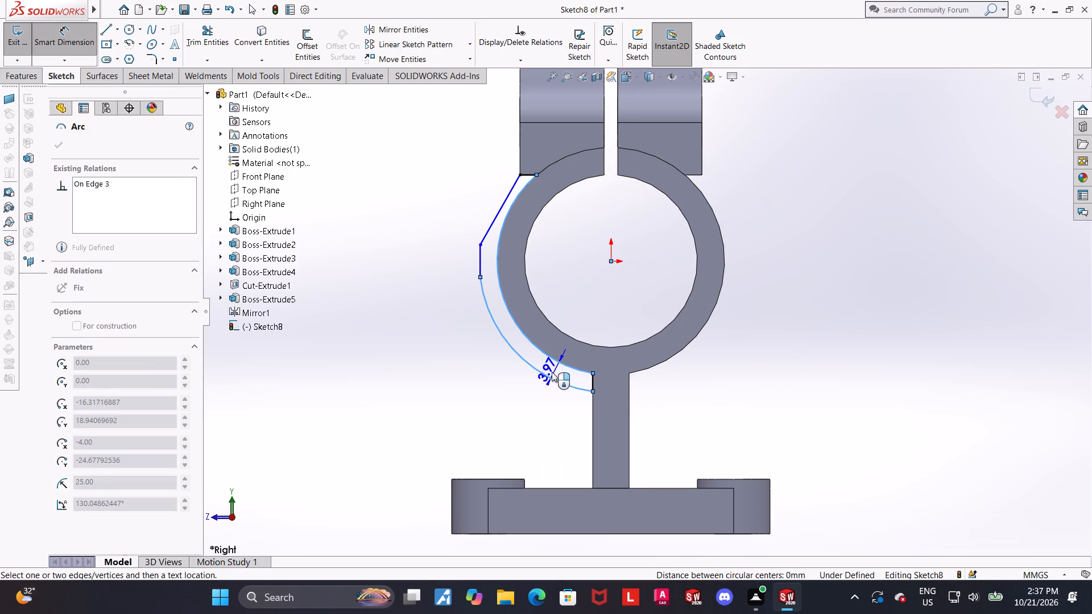
left_click(551, 371)
key("4")
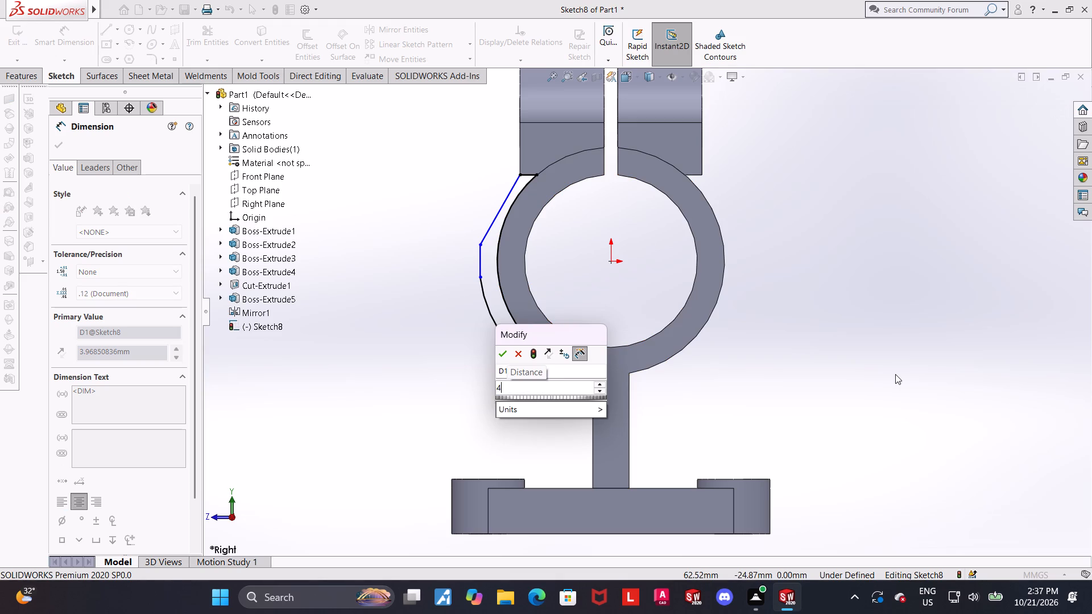
key("Return")
left_click(908, 368)
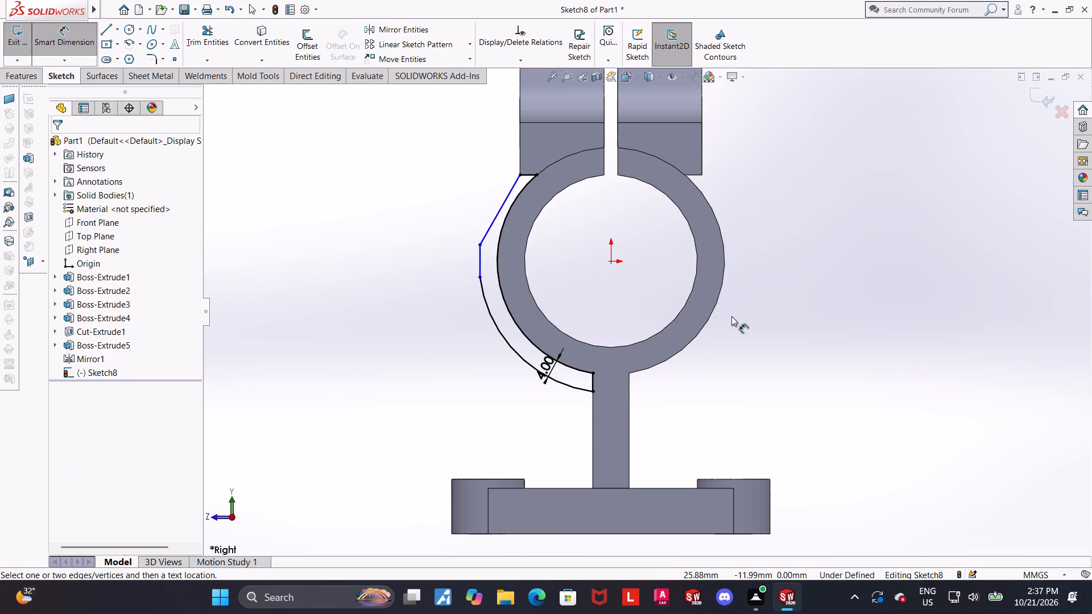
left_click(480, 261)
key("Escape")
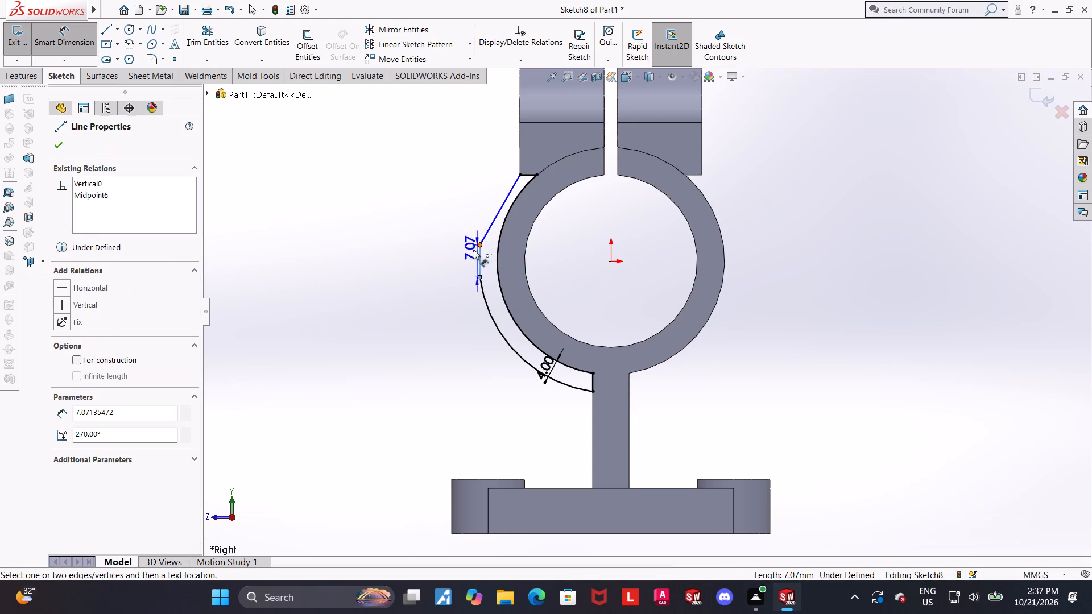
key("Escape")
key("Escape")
Apply a vertical relation to the short straight line outside the ring.
left_click(481, 259)
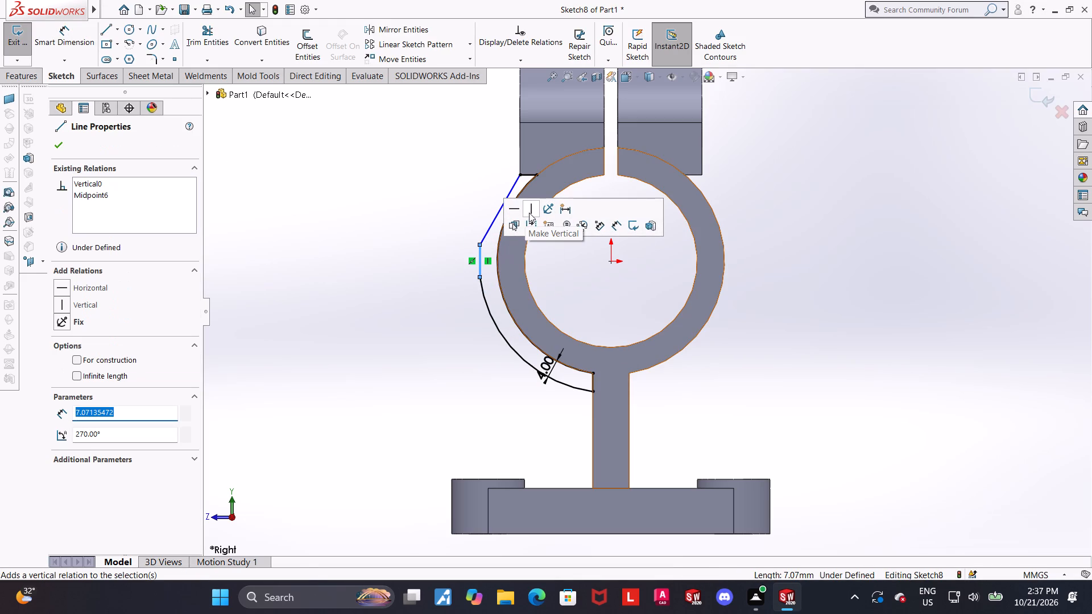
left_click(529, 213)
key("Escape")
key("Escape")
left_click(821, 406)
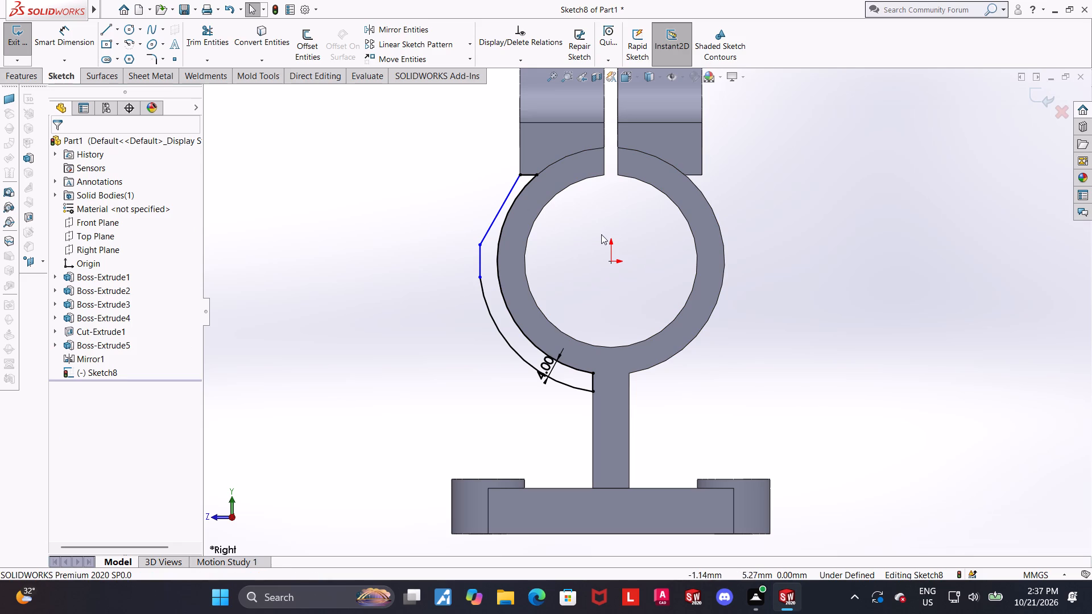
Set the gap dimension between the outer arc and the ring arc to 5 mm.
scroll(567, 255, "down", 2)
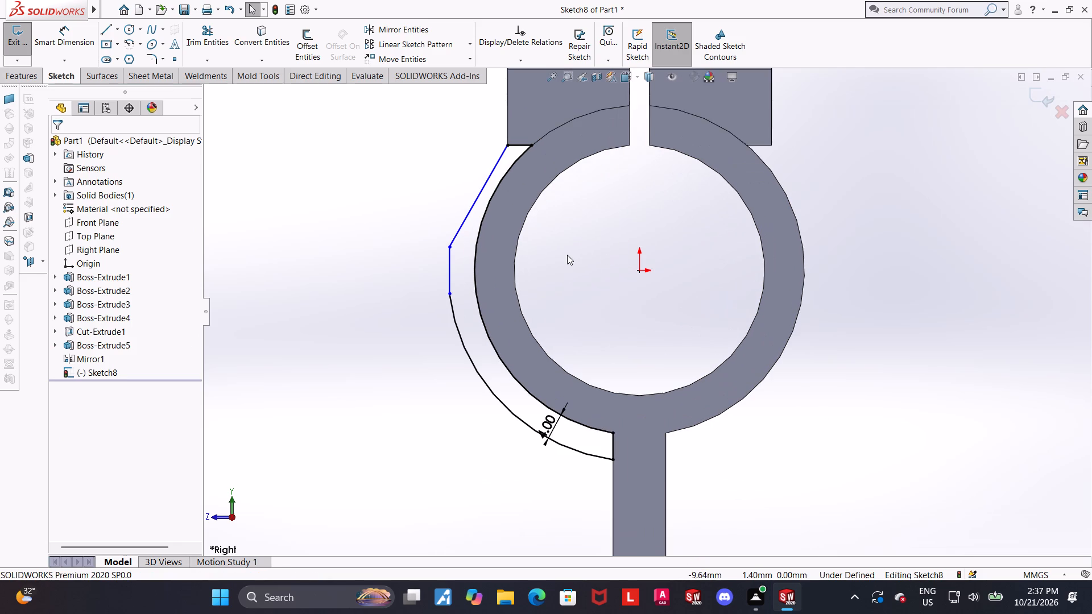
left_click(886, 313)
middle_click_drag(830, 299, 851, 315)
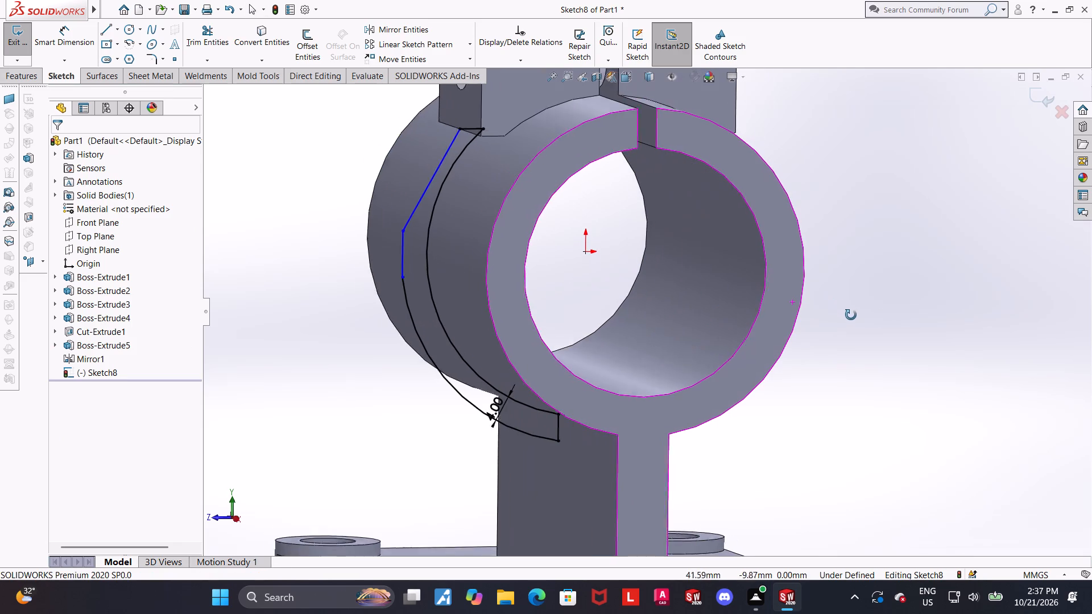
middle_click_drag(851, 315, 846, 314)
scroll(842, 305, "up", 2)
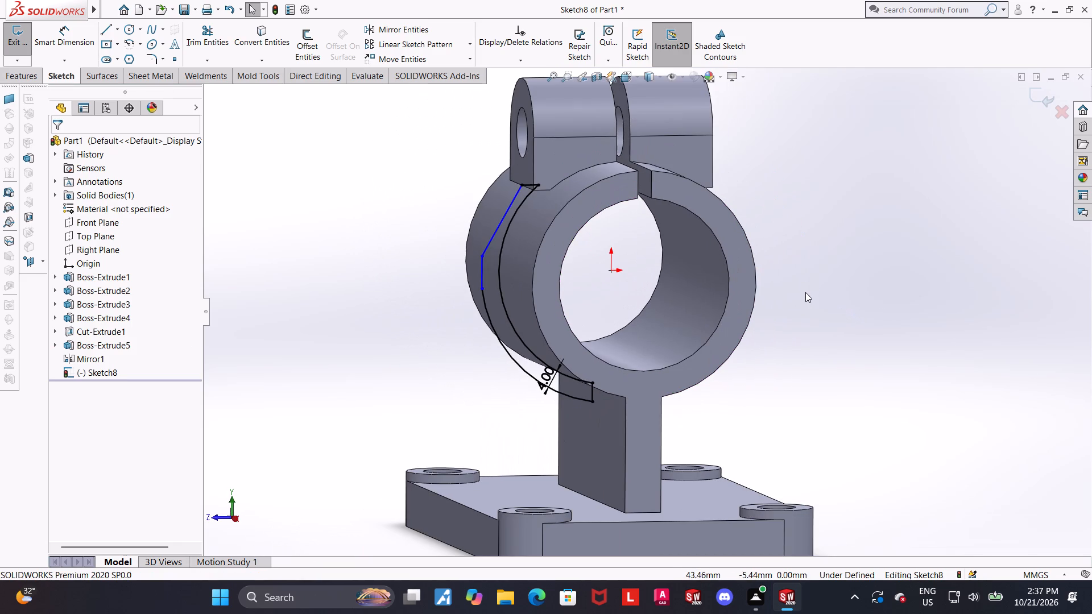
scroll(805, 292, "up", 1)
middle_click_drag(792, 291, 800, 295)
double_click(559, 377)
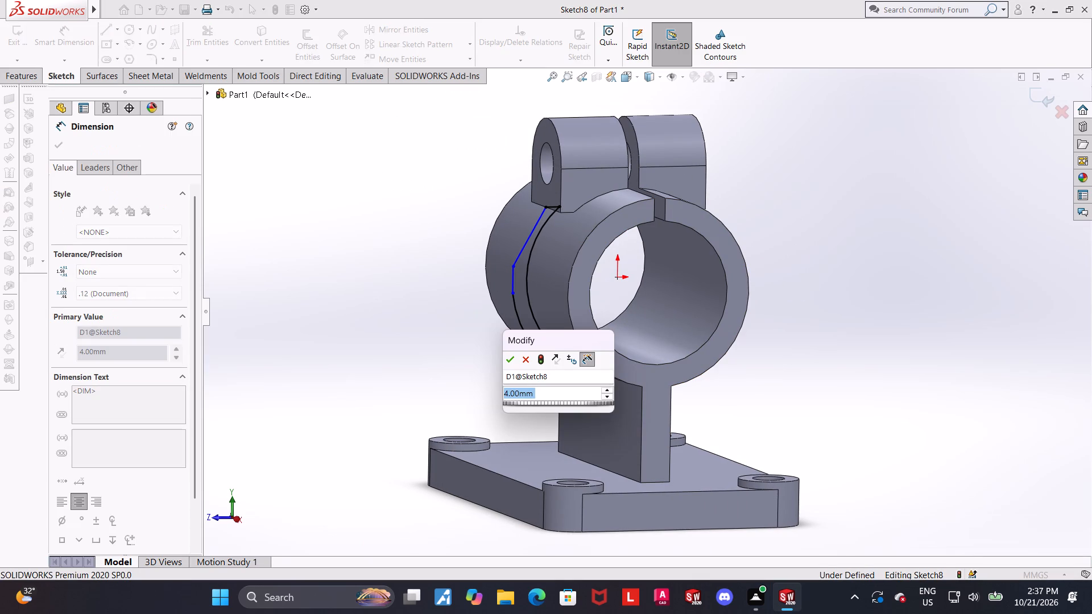
key("5")
key("Return")
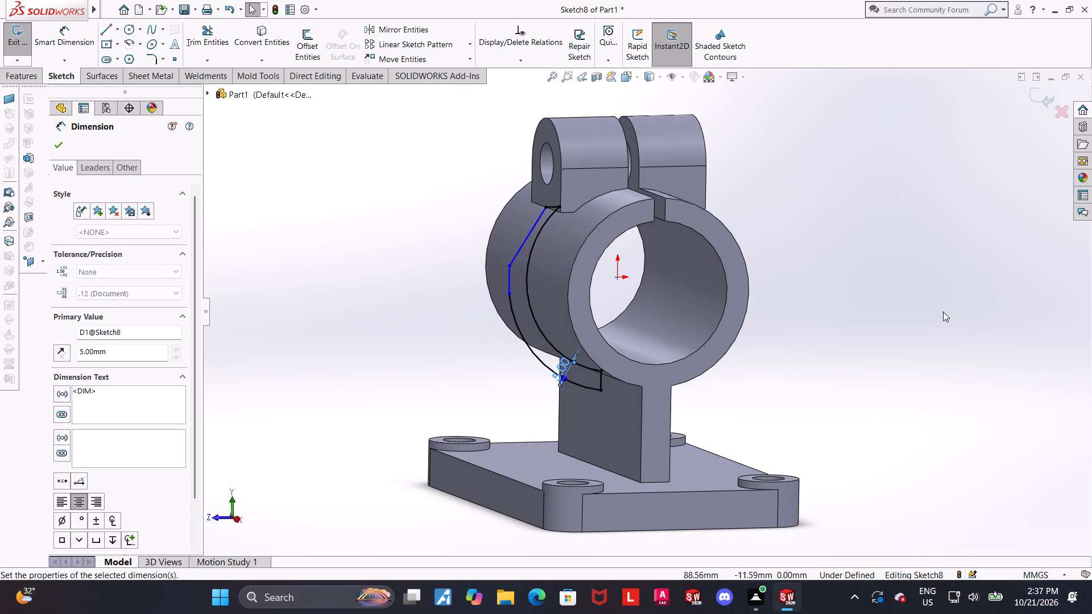
left_click(944, 311)
Reposition the sloped line and its lower endpoint so the outer vertical line stays short, centred on the origin's height.
scroll(584, 271, "down", 3)
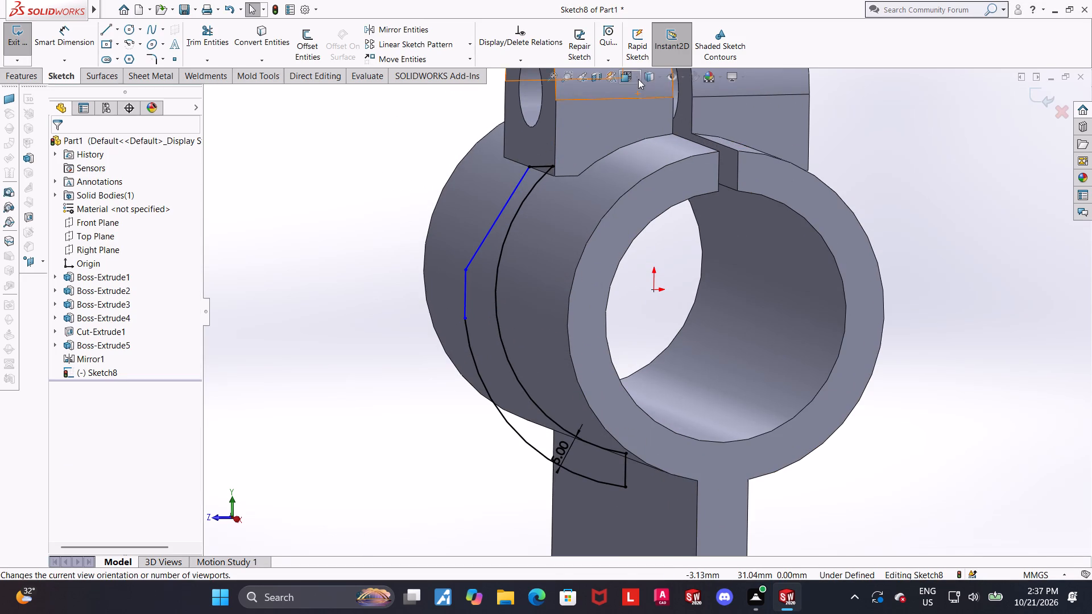
left_click(634, 75)
left_click(499, 367)
scroll(609, 263, "down", 2)
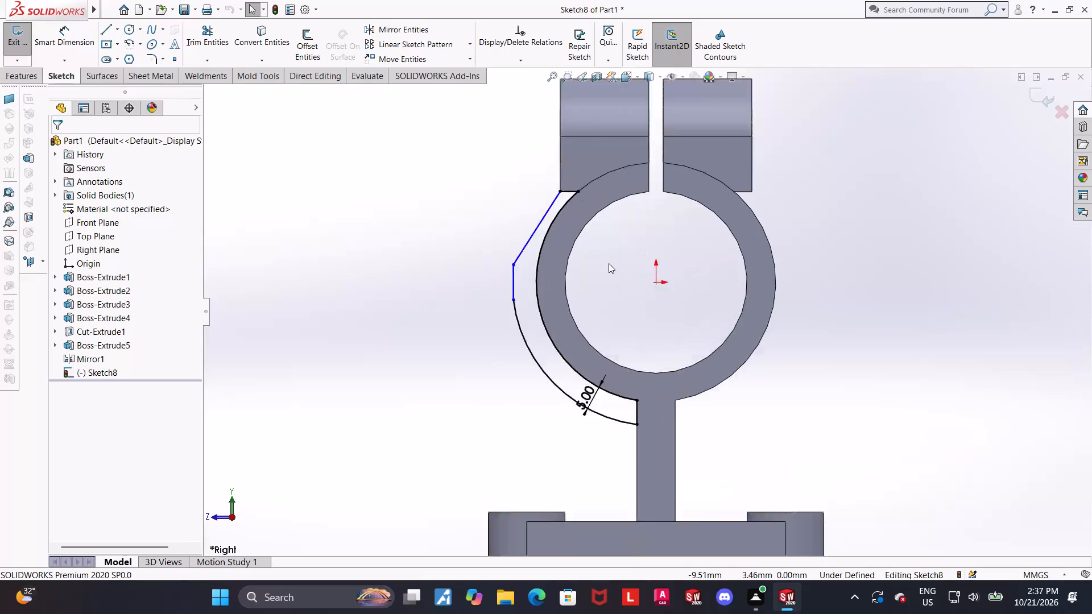
scroll(609, 263, "down", 1)
left_click_drag(511, 214, 498, 213)
left_click_drag(483, 244, 474, 272)
left_click(459, 222)
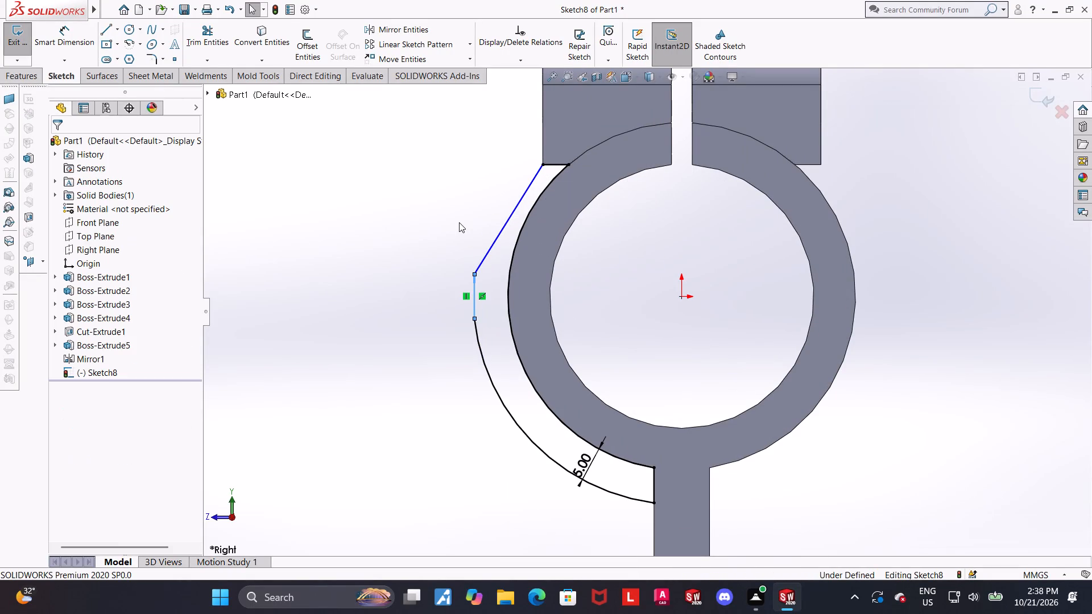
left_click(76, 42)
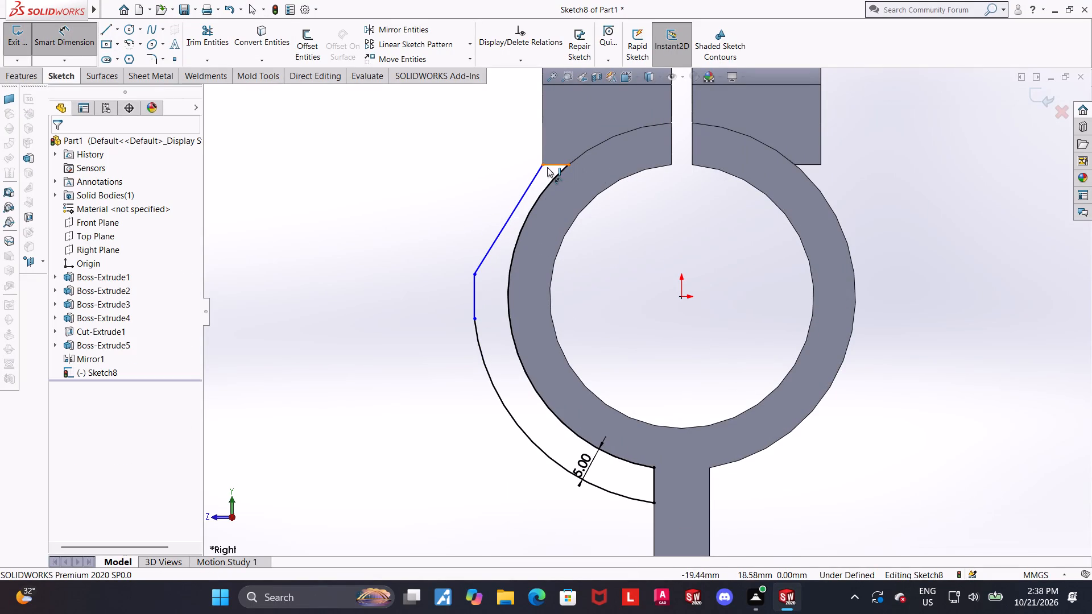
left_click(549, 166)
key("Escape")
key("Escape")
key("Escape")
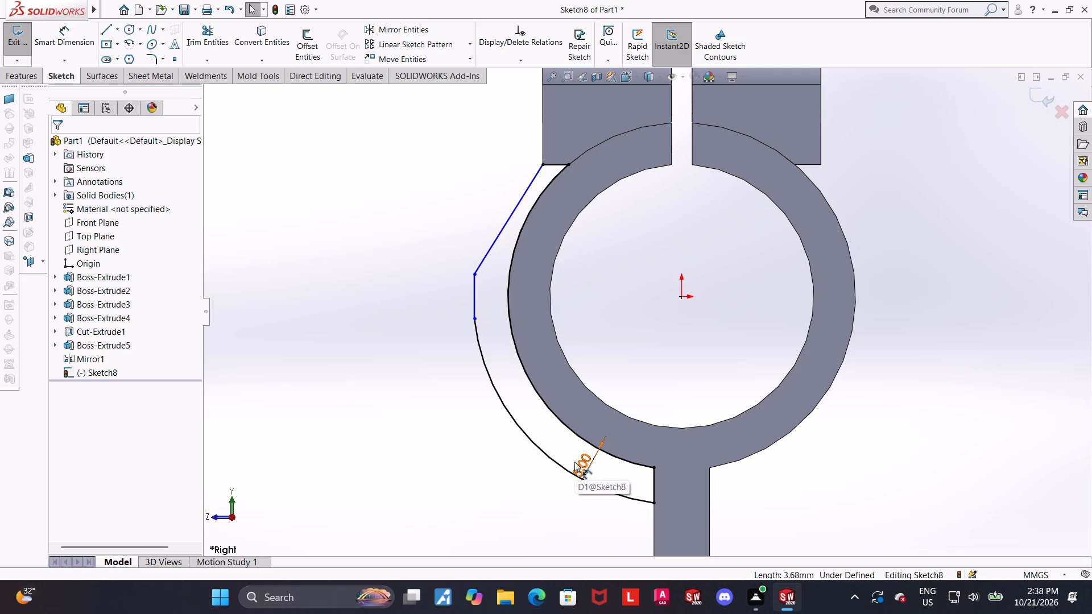
Set the gap dimension between the outer arc and the ring arc to 4 mm.
double_click(574, 462)
key("4")
key("Return")
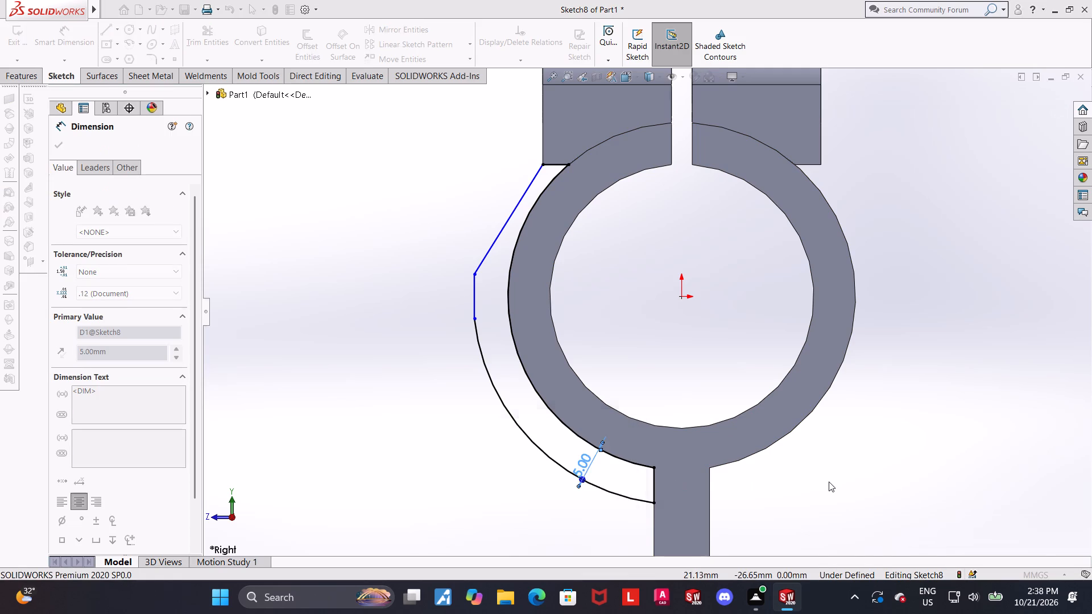
left_click(951, 429)
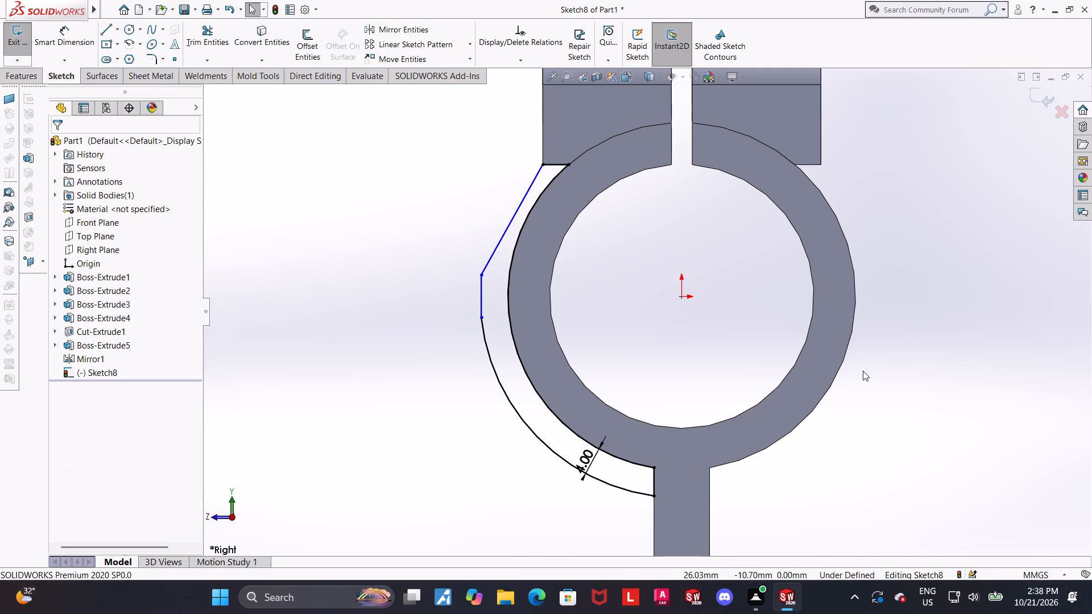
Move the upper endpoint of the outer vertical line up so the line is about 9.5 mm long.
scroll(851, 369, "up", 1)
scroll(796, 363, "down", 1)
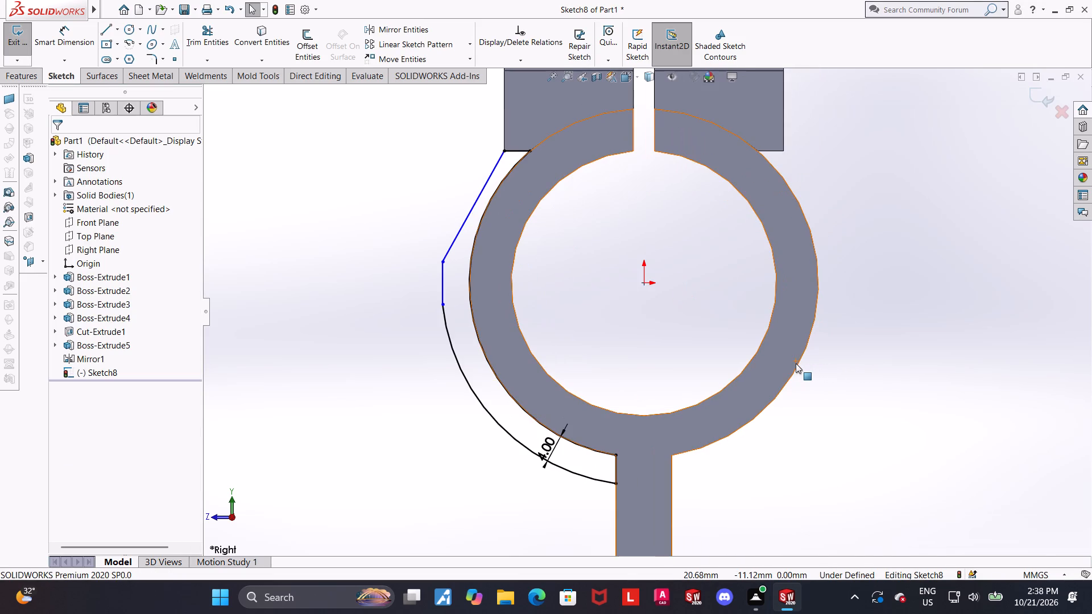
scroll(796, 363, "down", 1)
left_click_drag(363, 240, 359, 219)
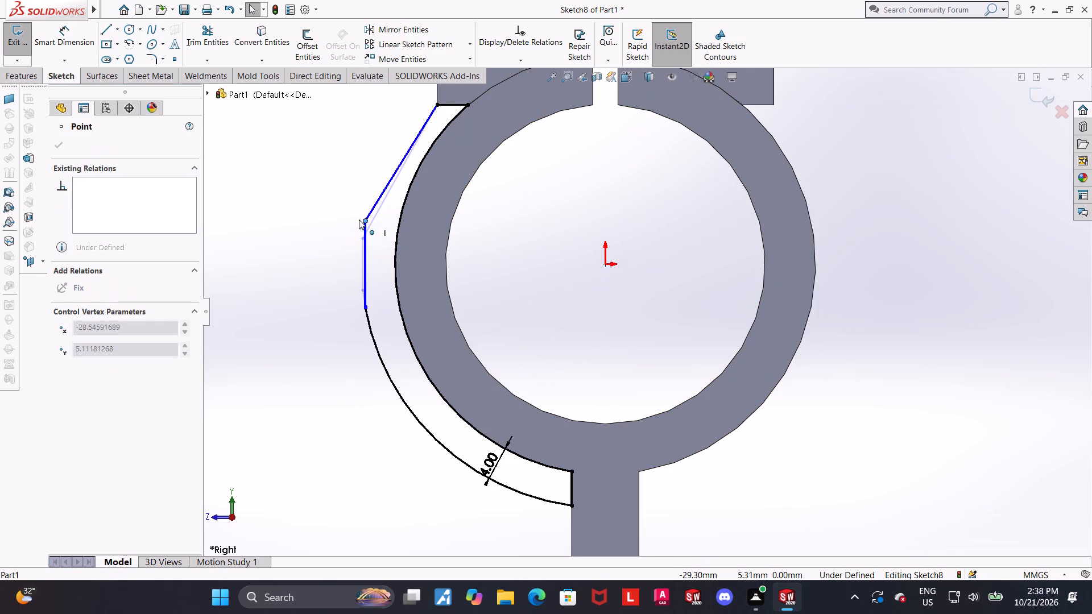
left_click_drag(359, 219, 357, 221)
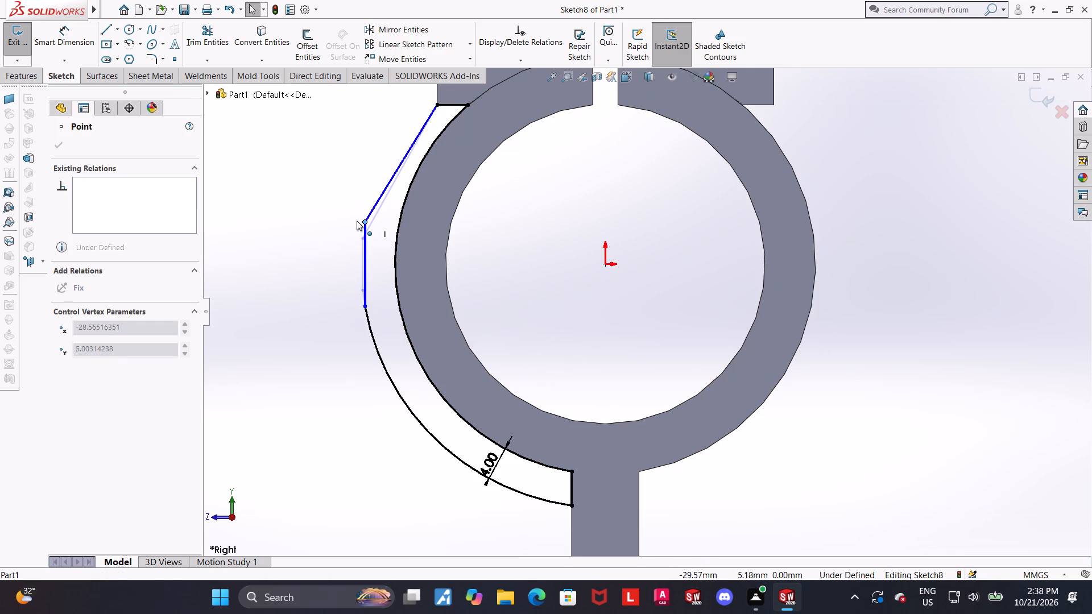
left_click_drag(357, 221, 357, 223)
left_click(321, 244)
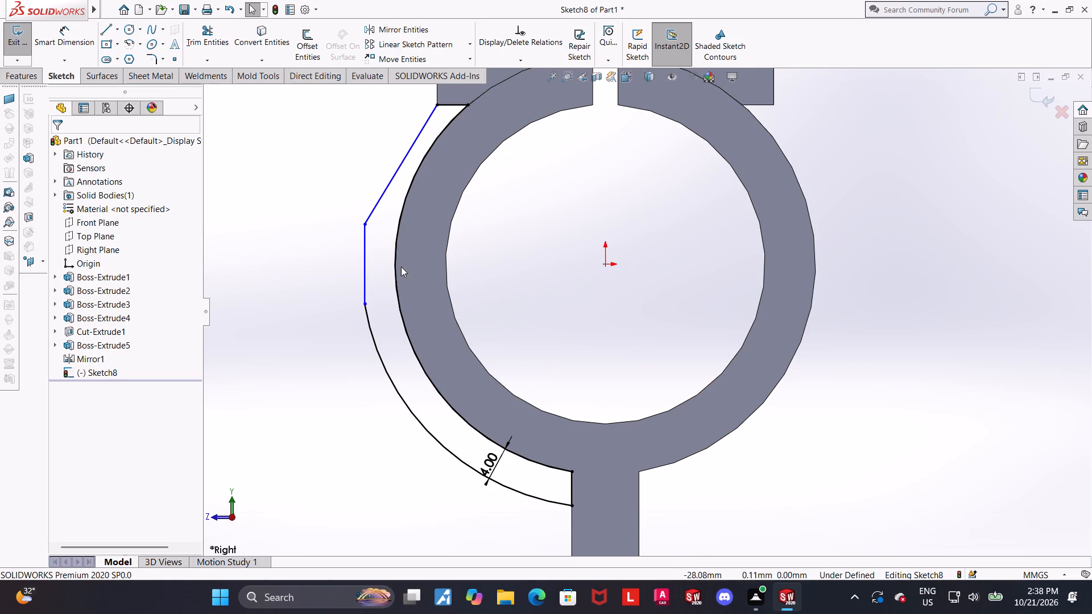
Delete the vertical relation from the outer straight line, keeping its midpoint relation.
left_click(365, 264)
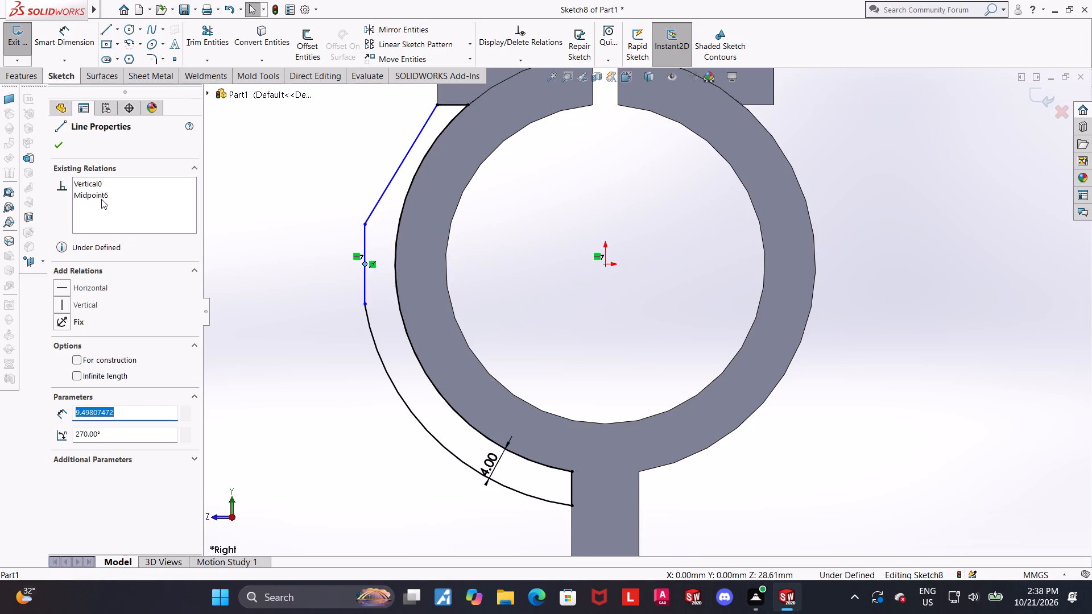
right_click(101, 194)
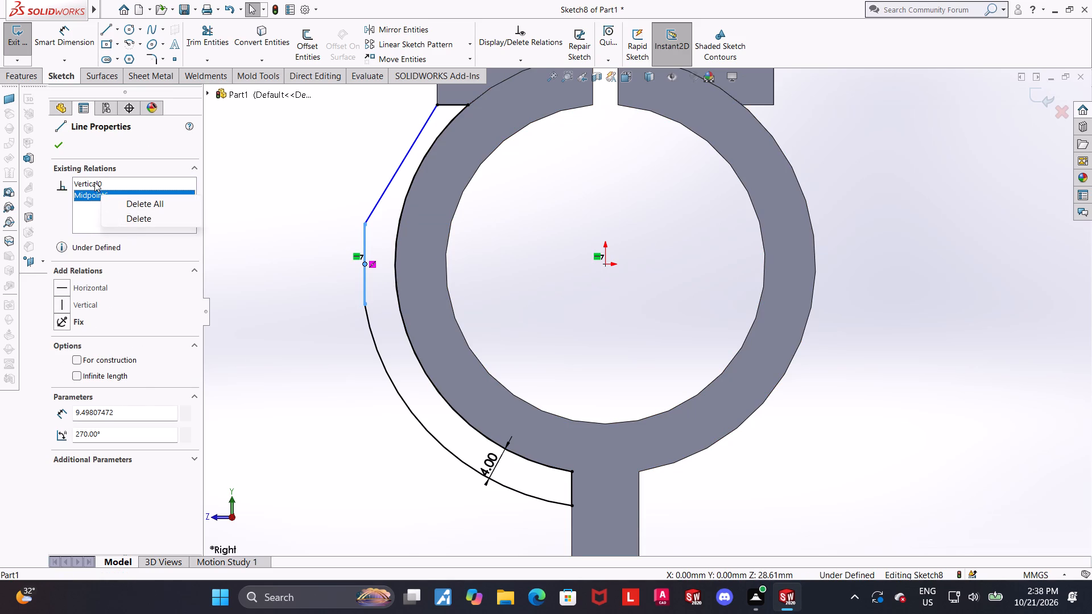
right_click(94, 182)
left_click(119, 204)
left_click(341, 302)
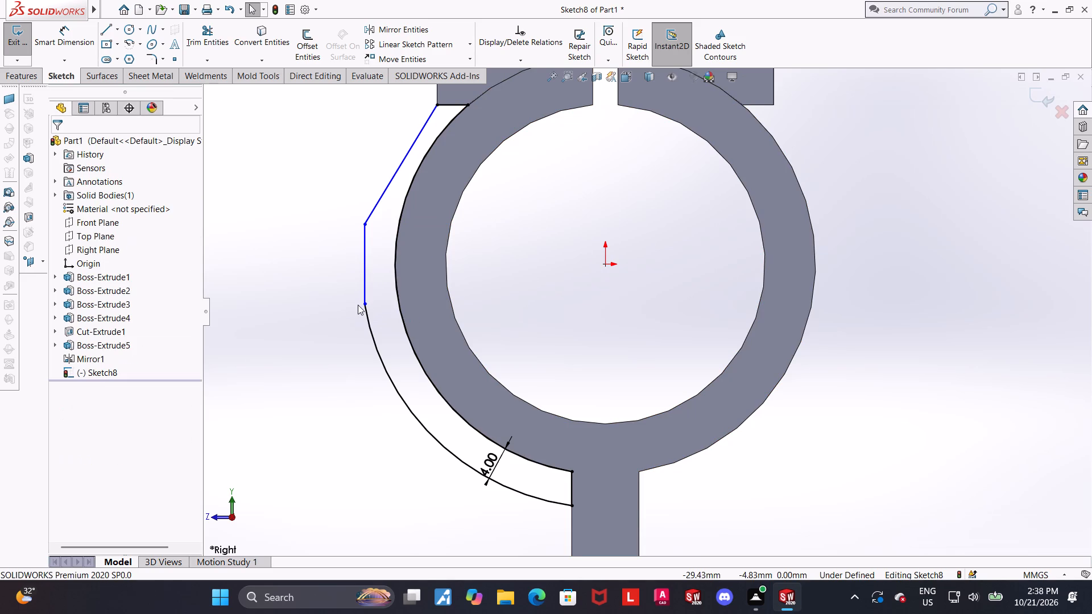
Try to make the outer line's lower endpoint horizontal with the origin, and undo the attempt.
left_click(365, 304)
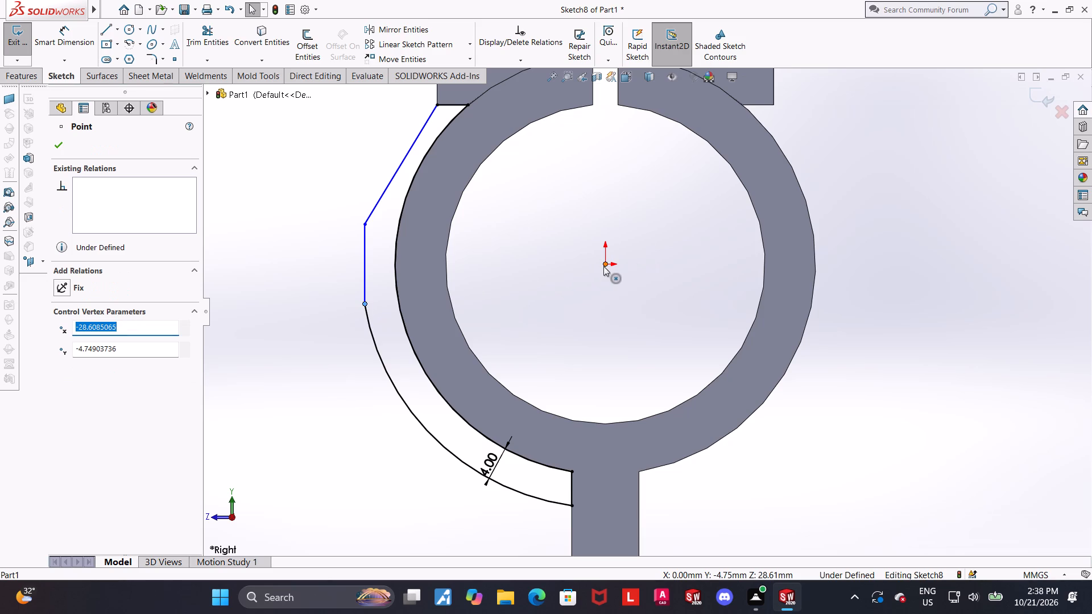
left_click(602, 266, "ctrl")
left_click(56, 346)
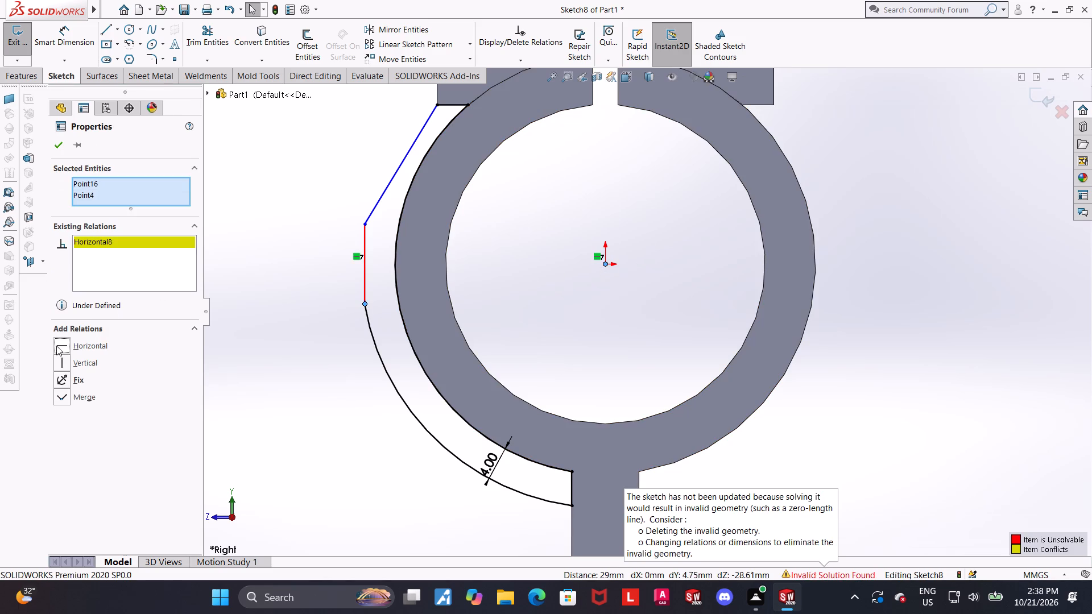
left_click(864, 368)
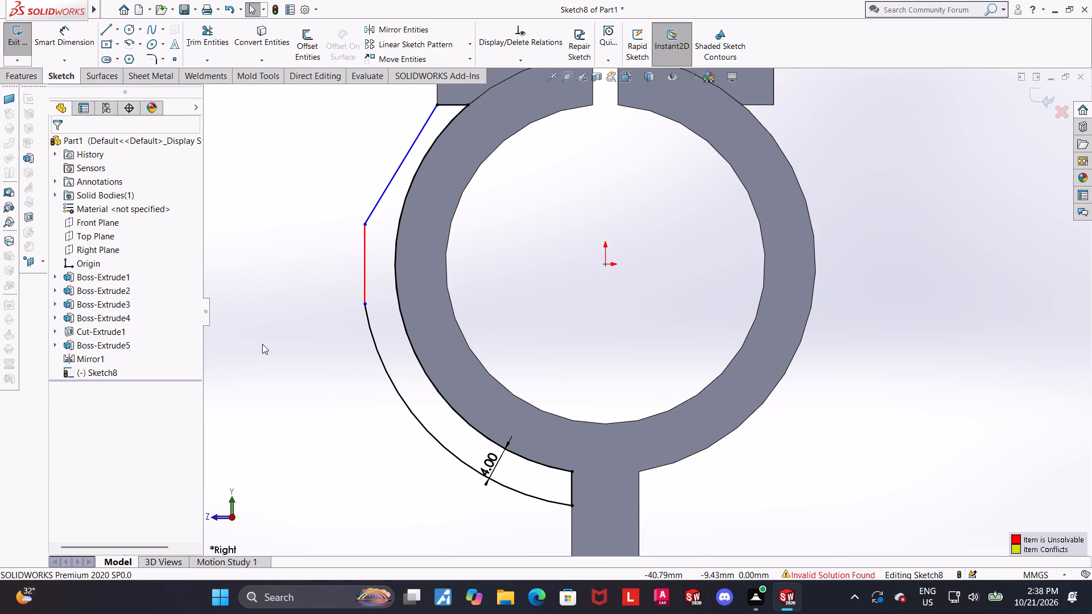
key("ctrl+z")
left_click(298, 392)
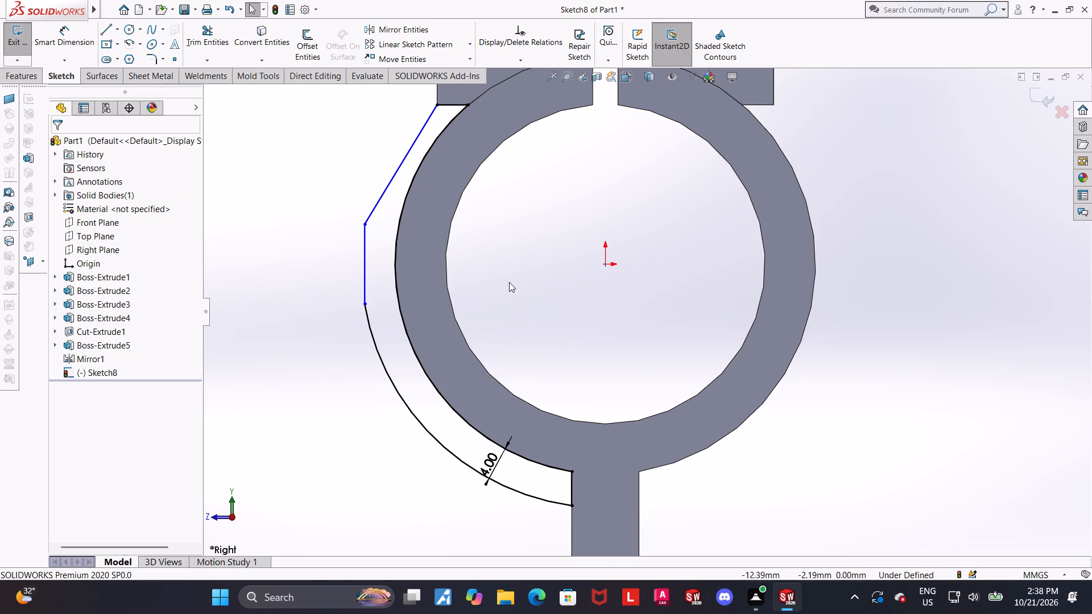
Nudge the outer straight line's lower endpoint slightly upward and apply a vertical relation to the line.
left_click(364, 266)
left_click(336, 287)
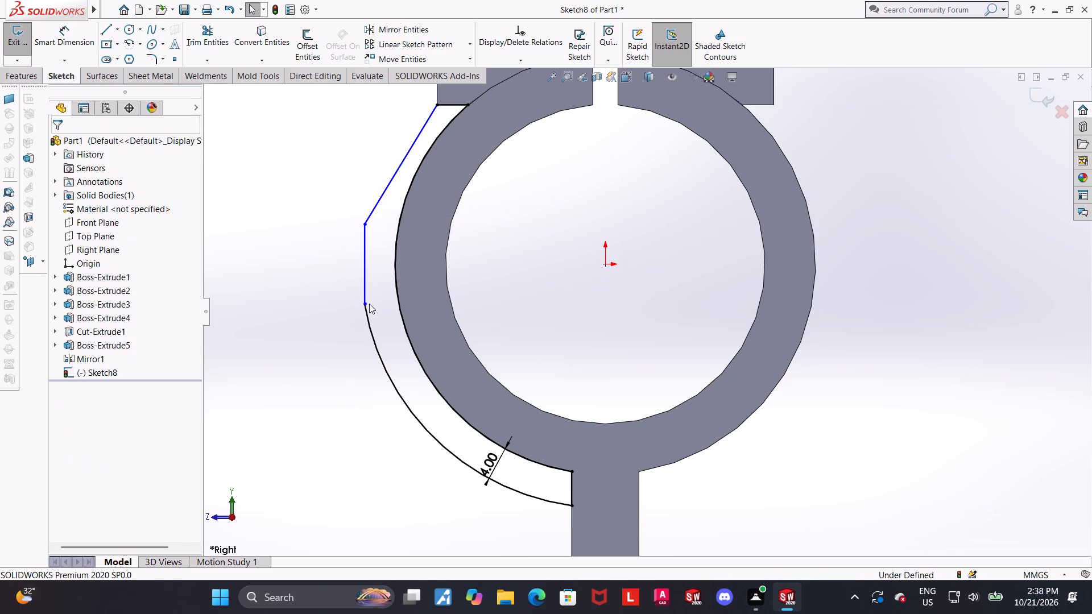
left_click(366, 304)
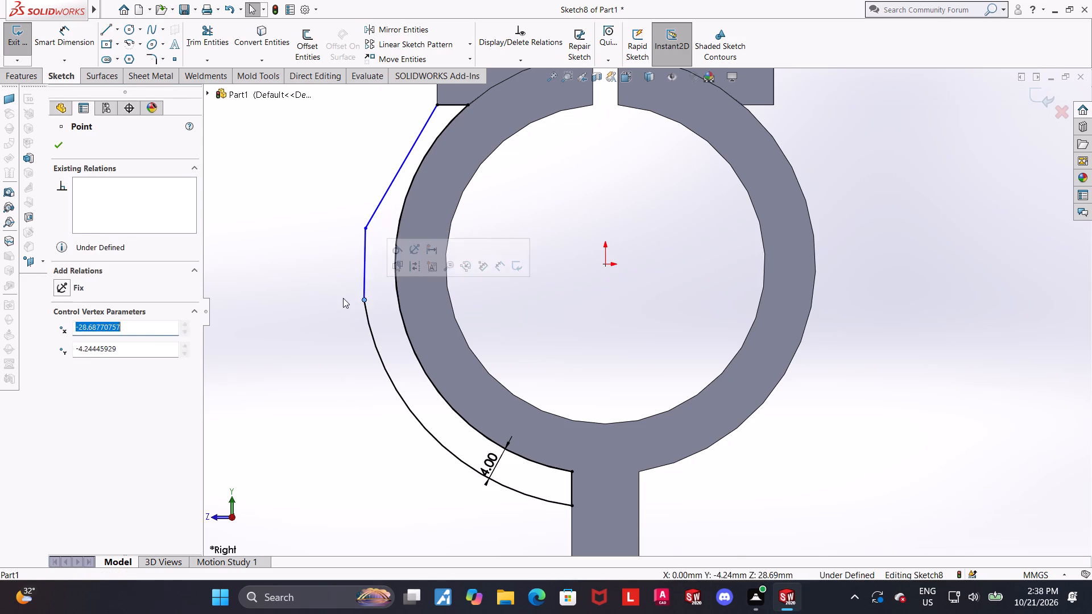
left_click(343, 298)
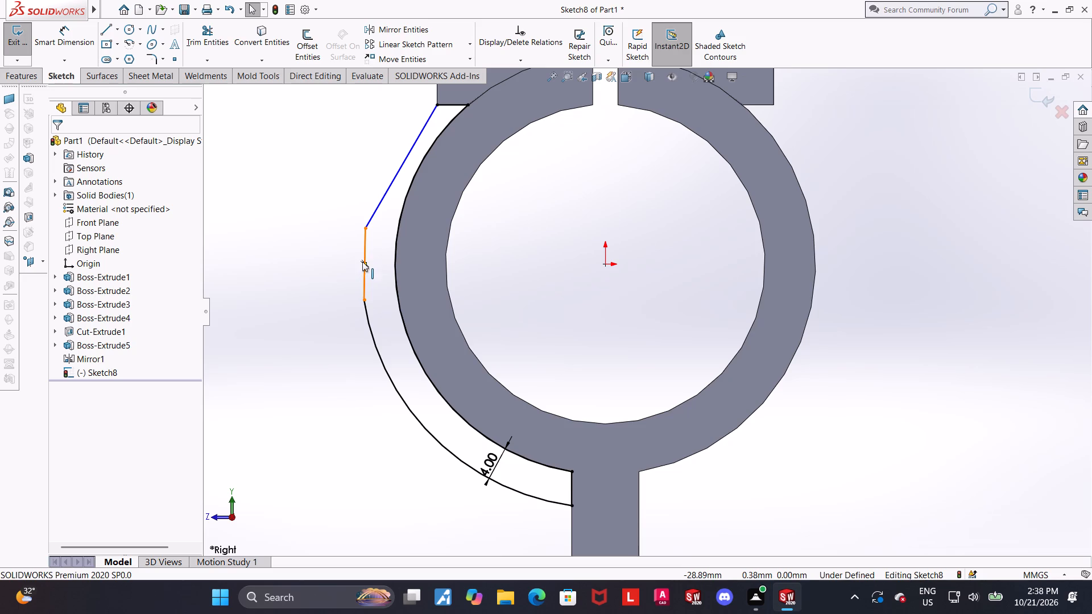
left_click(364, 264)
left_click(311, 300)
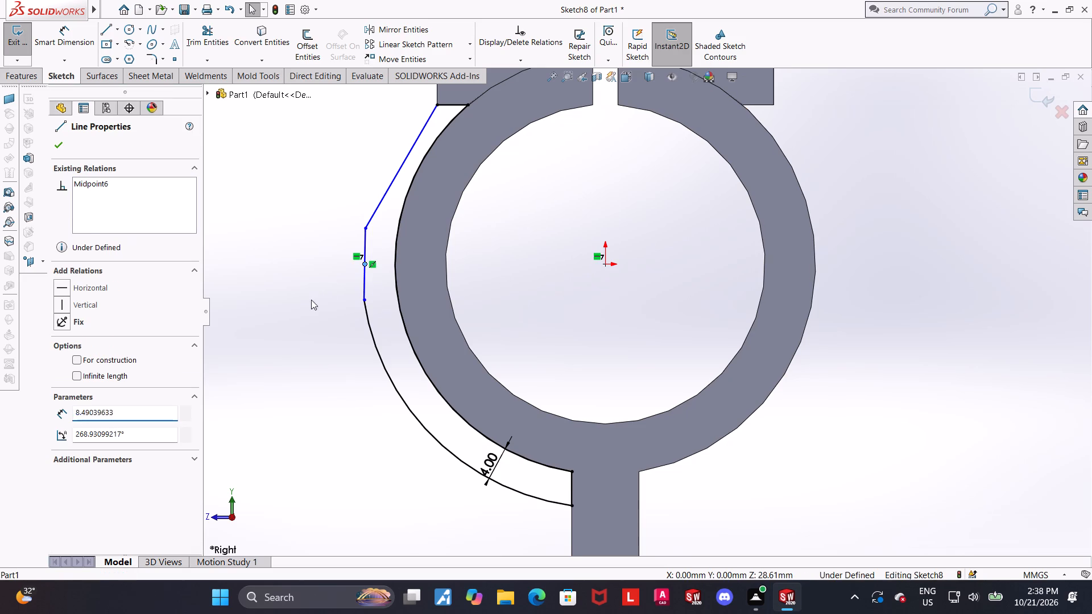
left_click(365, 275)
left_click(416, 226)
left_click(302, 240)
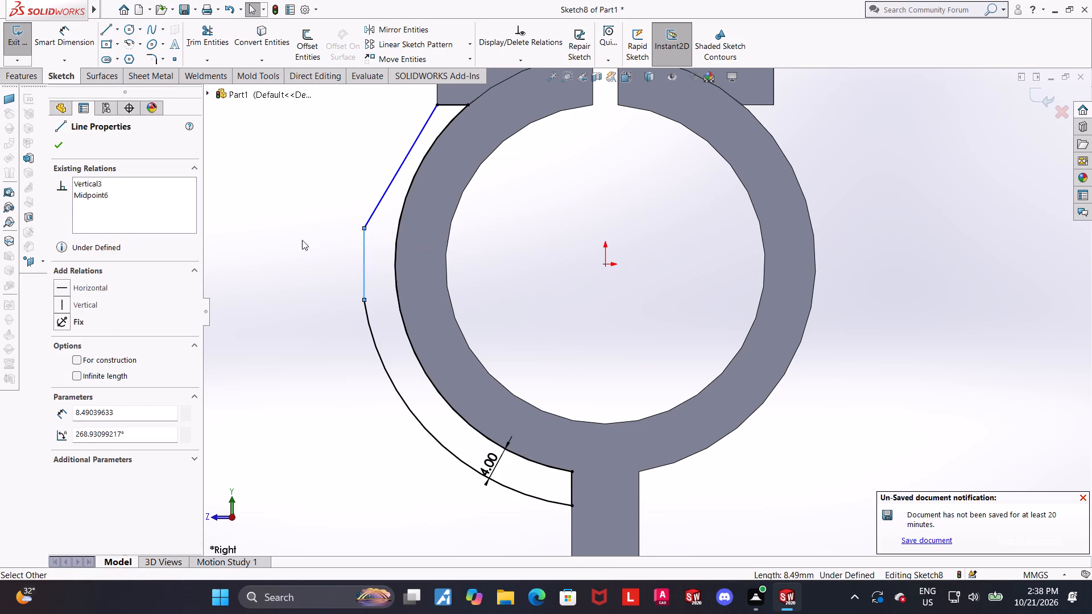
Delete the horizontal relation tying the outer vertical line's midpoint to the origin.
left_click(363, 264)
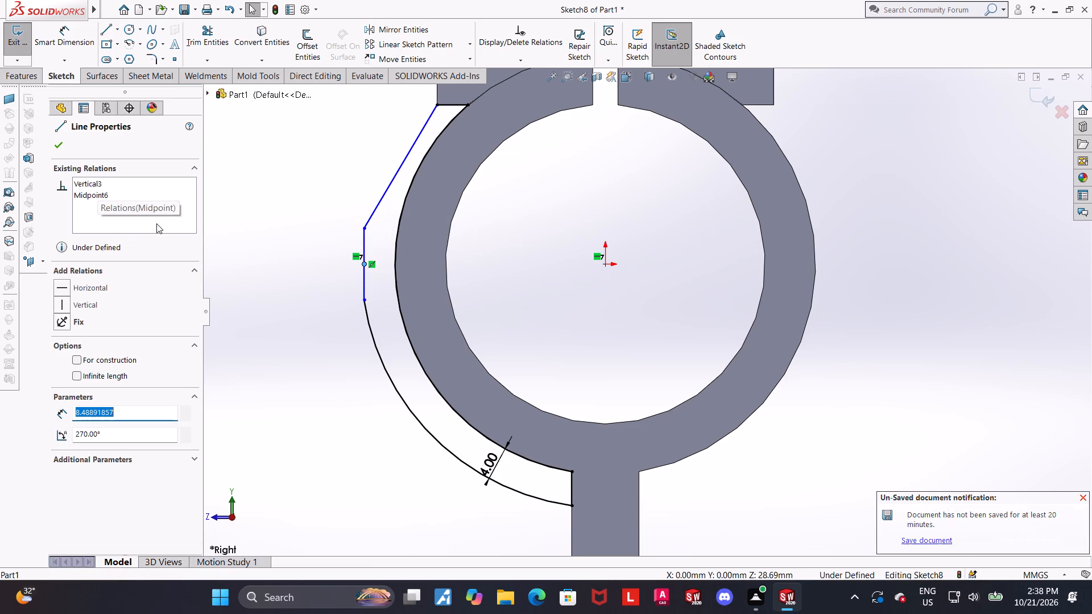
right_click(353, 254)
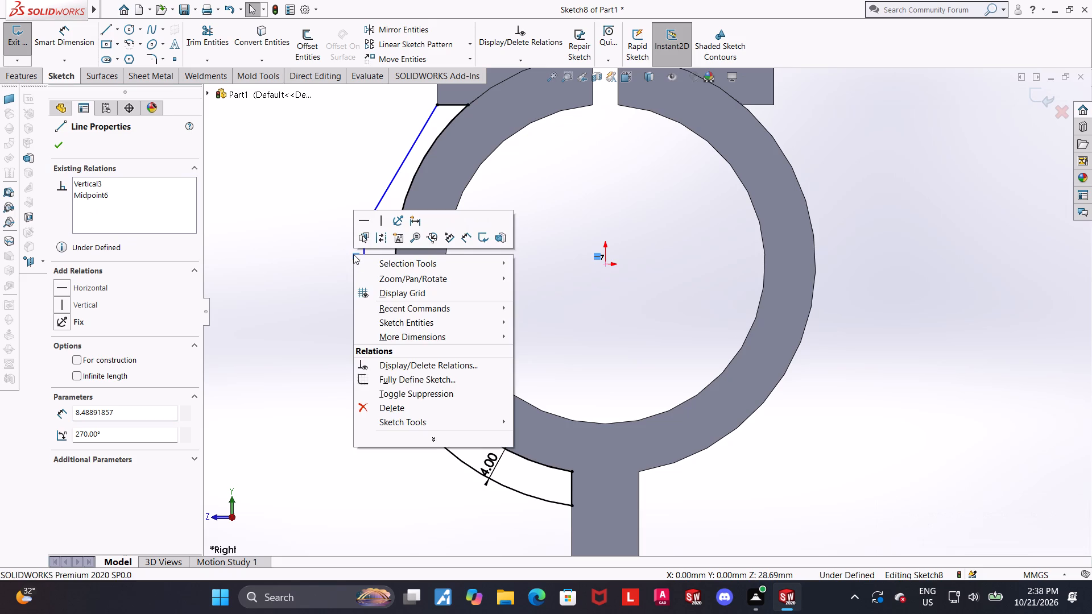
left_click(376, 403)
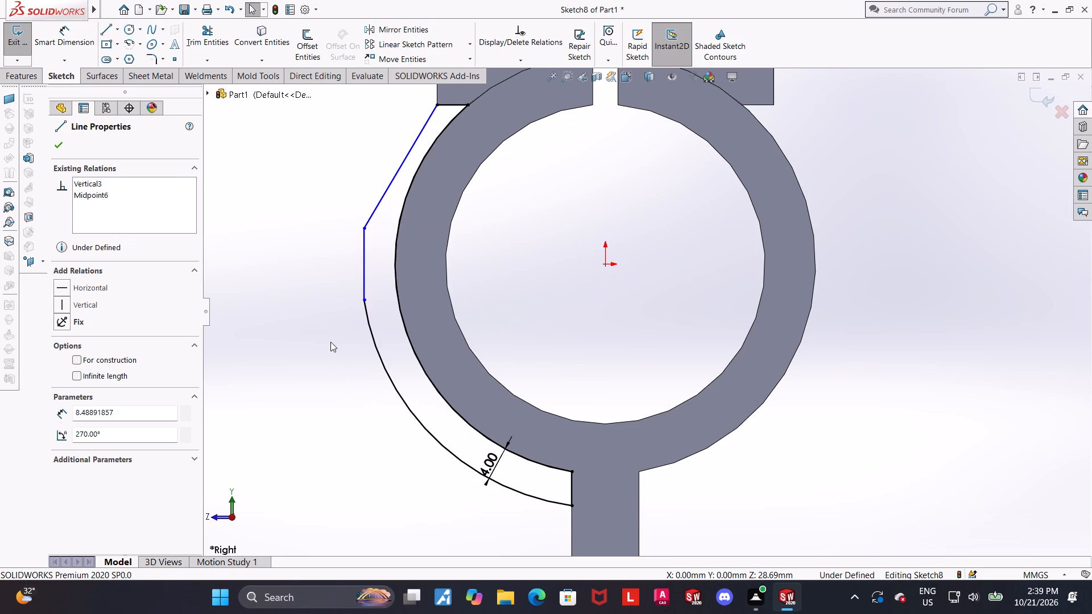
left_click(329, 337)
Add a horizontal relation between the outer vertical line's lower endpoint and the origin.
left_click(366, 301)
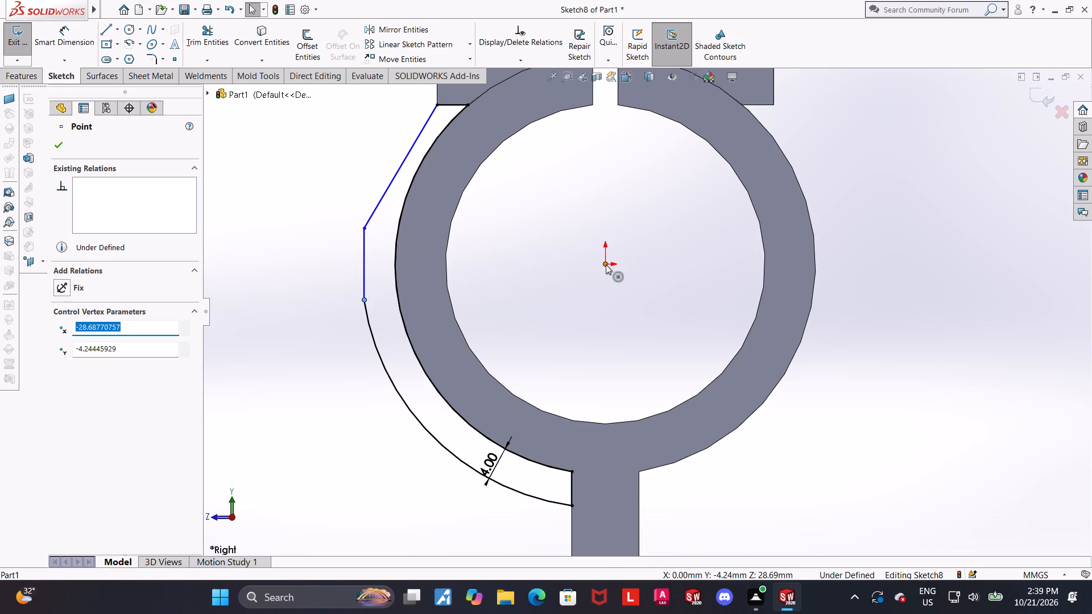
left_click(605, 264, "ctrl")
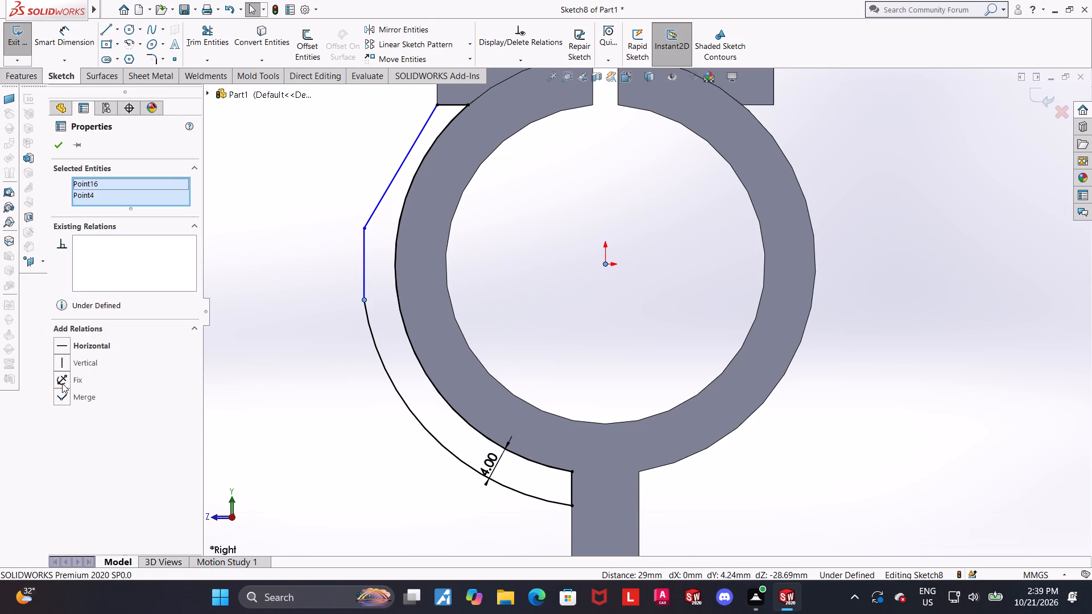
left_click(65, 347)
left_click(903, 375)
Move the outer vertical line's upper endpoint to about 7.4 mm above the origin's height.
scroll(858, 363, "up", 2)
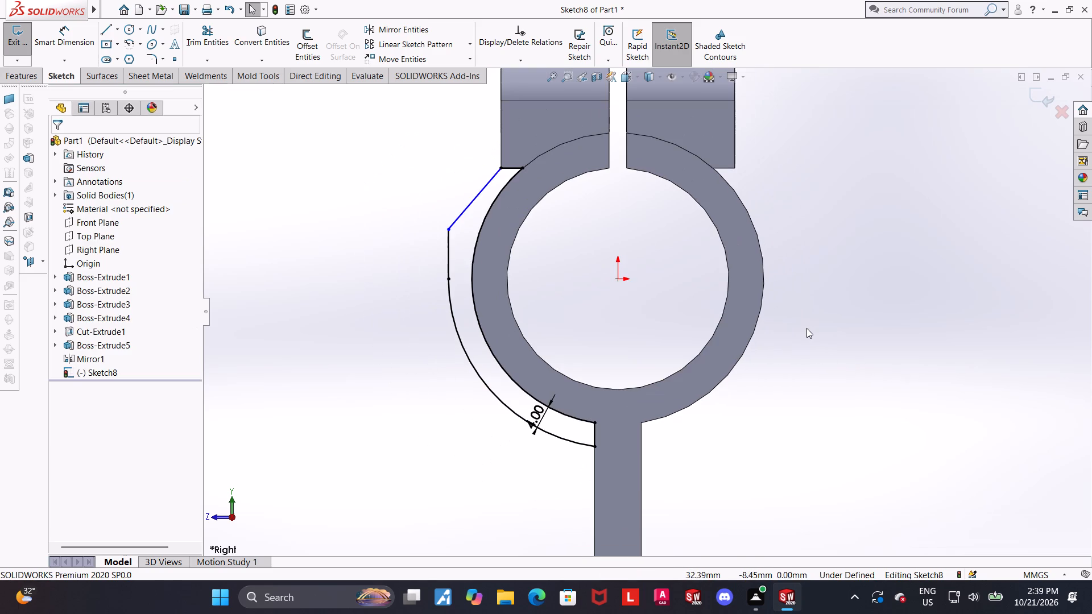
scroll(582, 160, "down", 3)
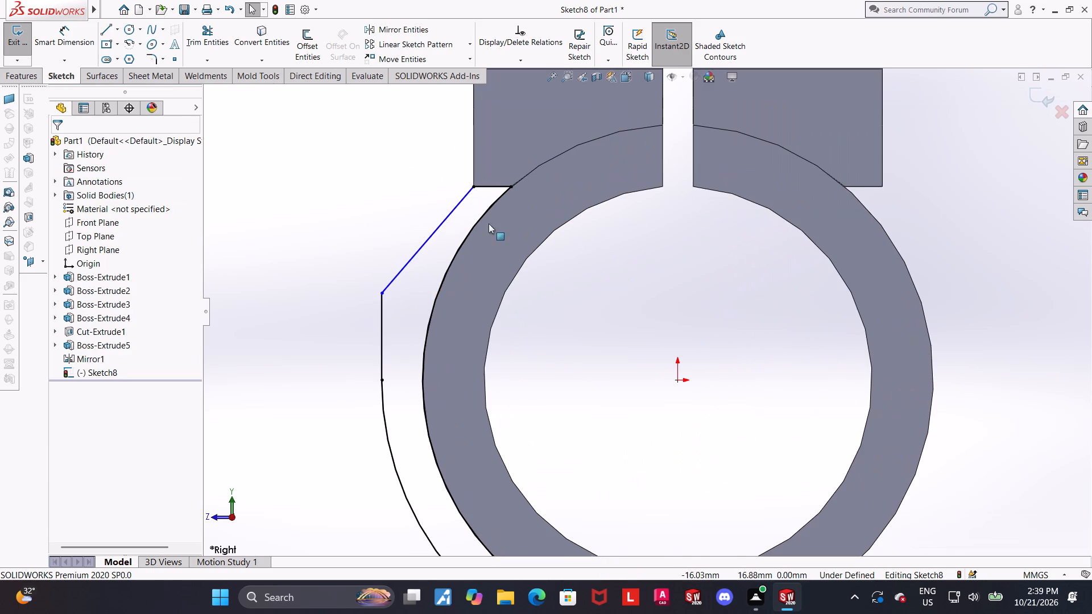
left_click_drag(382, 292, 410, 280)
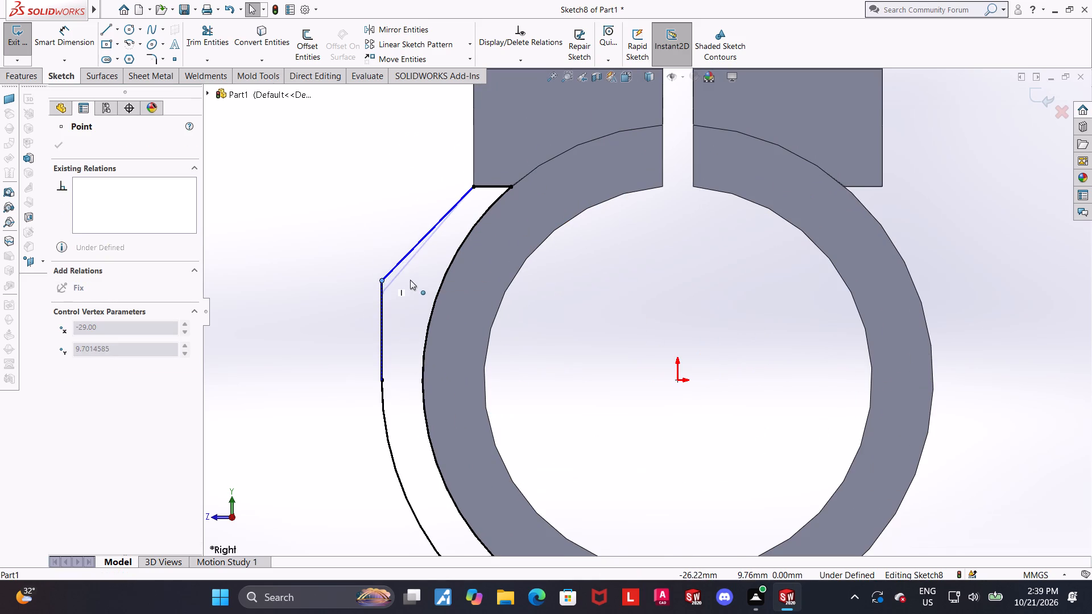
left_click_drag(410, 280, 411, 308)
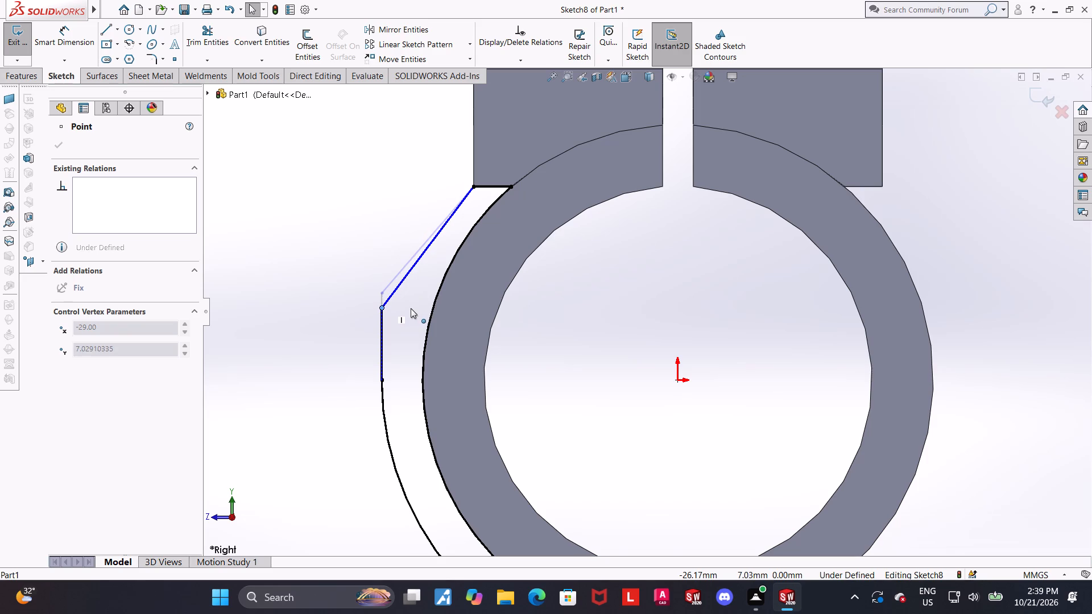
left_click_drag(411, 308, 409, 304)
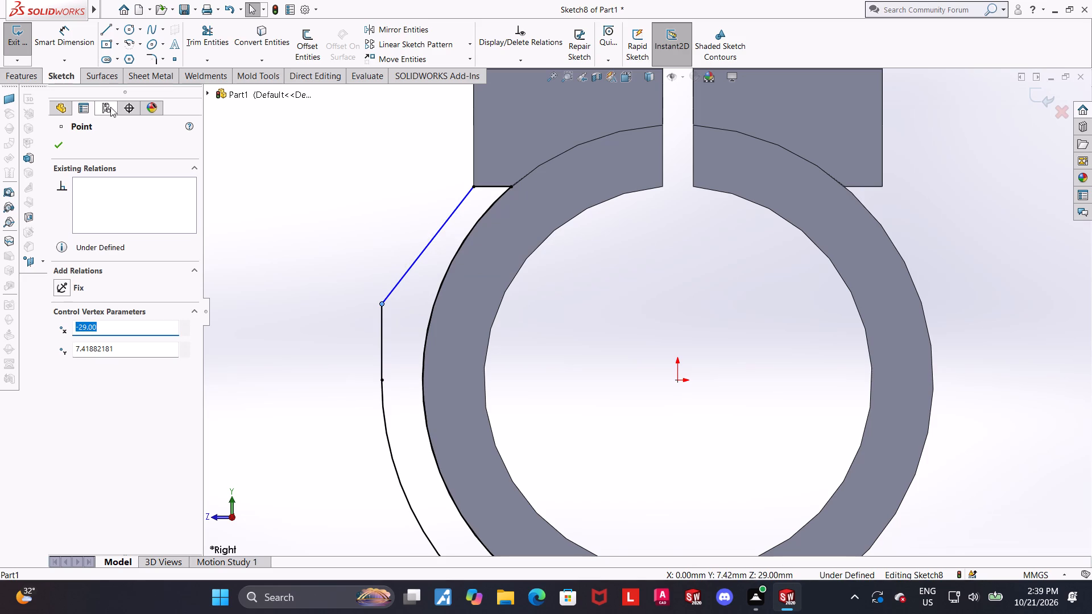
Dimension the outer vertical line's length as 5 mm.
left_click(71, 45)
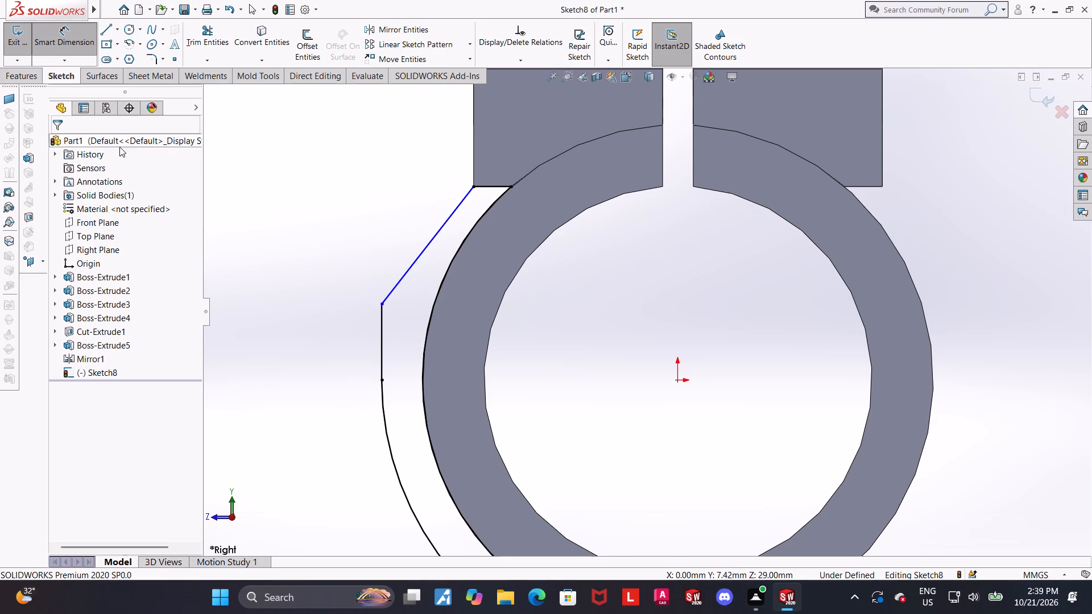
left_click(383, 329)
left_click(341, 330)
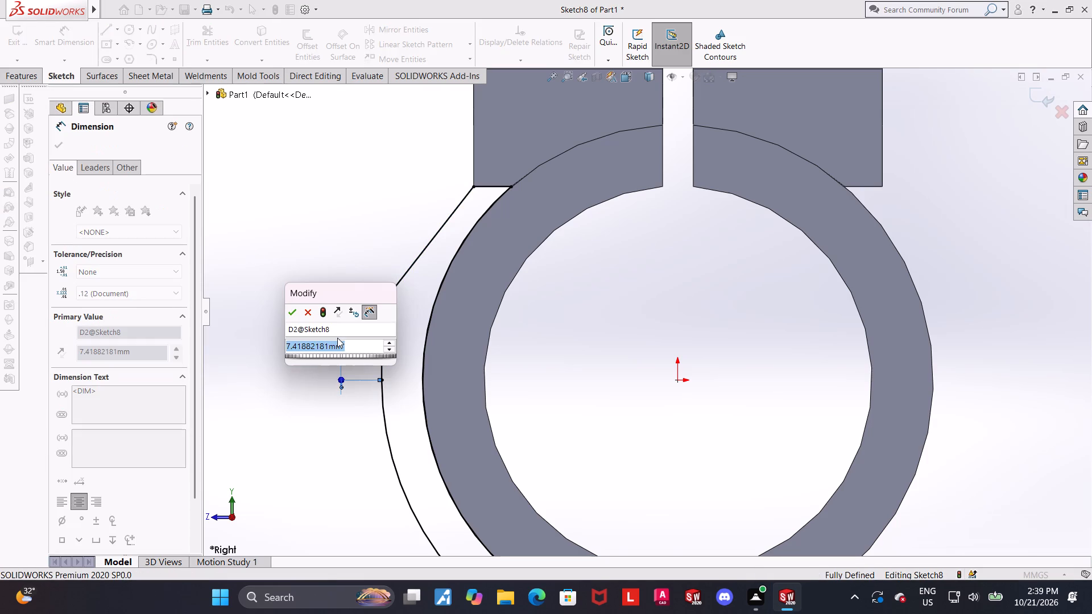
key("5")
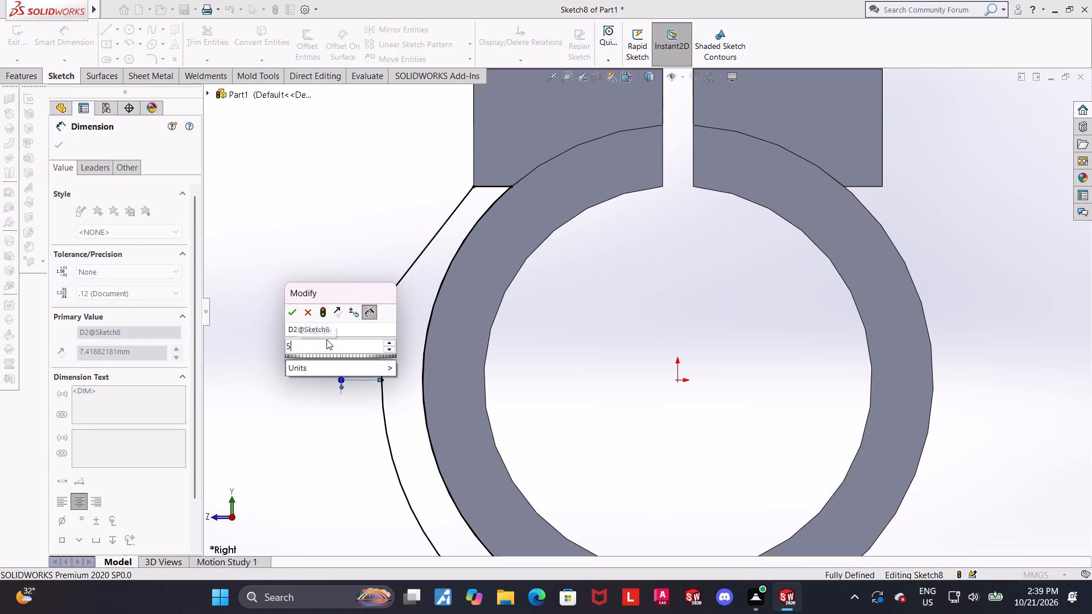
key("Return")
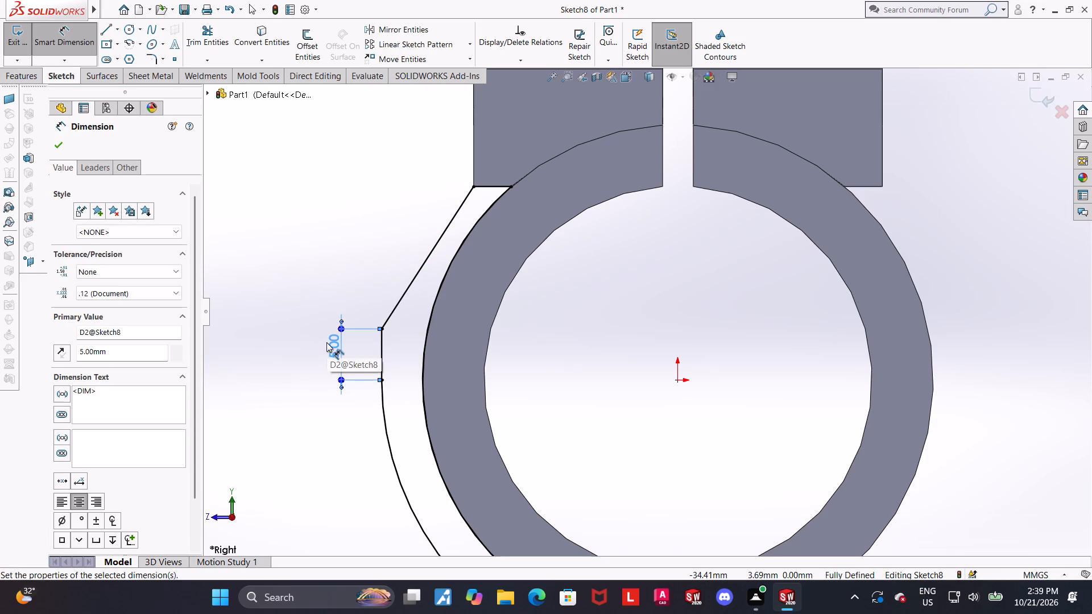
key("Escape")
left_click(340, 230)
middle_click_drag(343, 236, 367, 252)
scroll(368, 252, "up", 2)
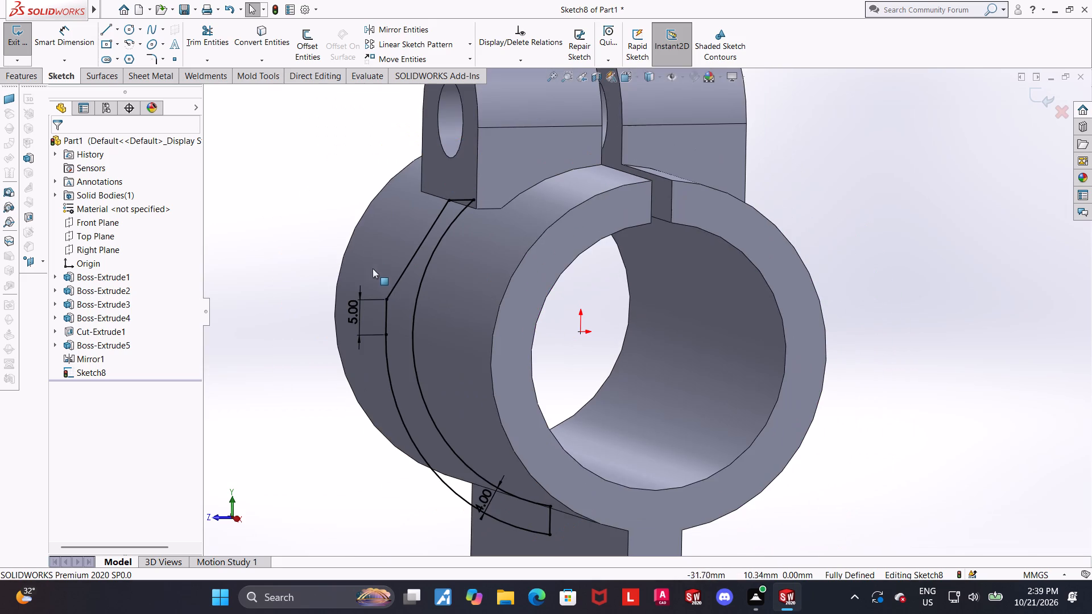
Close the rib sketch and extrude its profile as a Mid Plane boss 24 mm deep, merged with the ring.
scroll(401, 297, "up", 2)
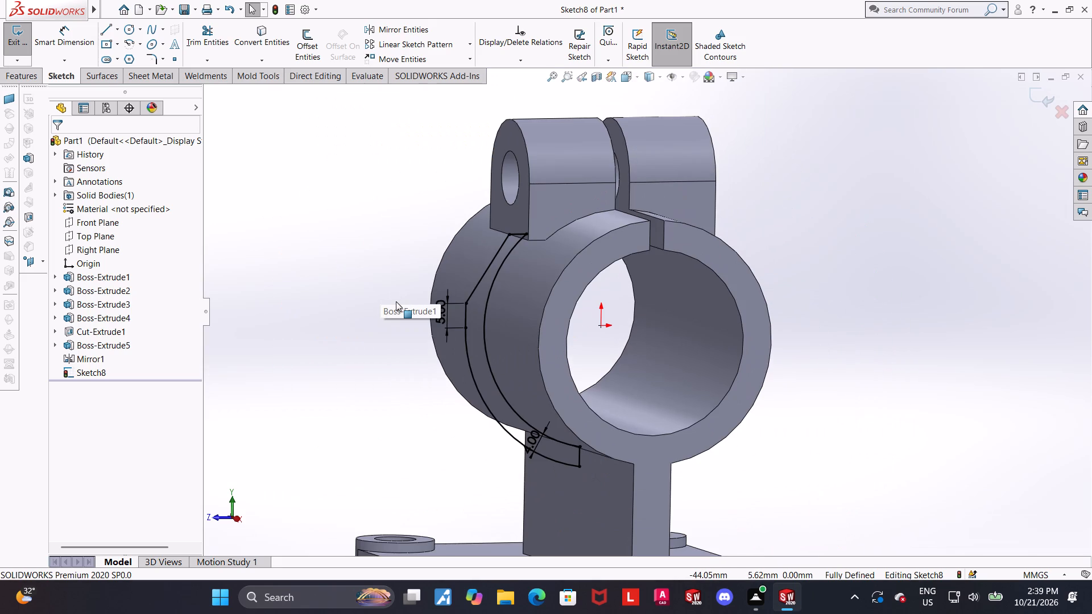
scroll(396, 301, "down", 1)
middle_click_drag(378, 332, 385, 331)
scroll(385, 332, "up", 5)
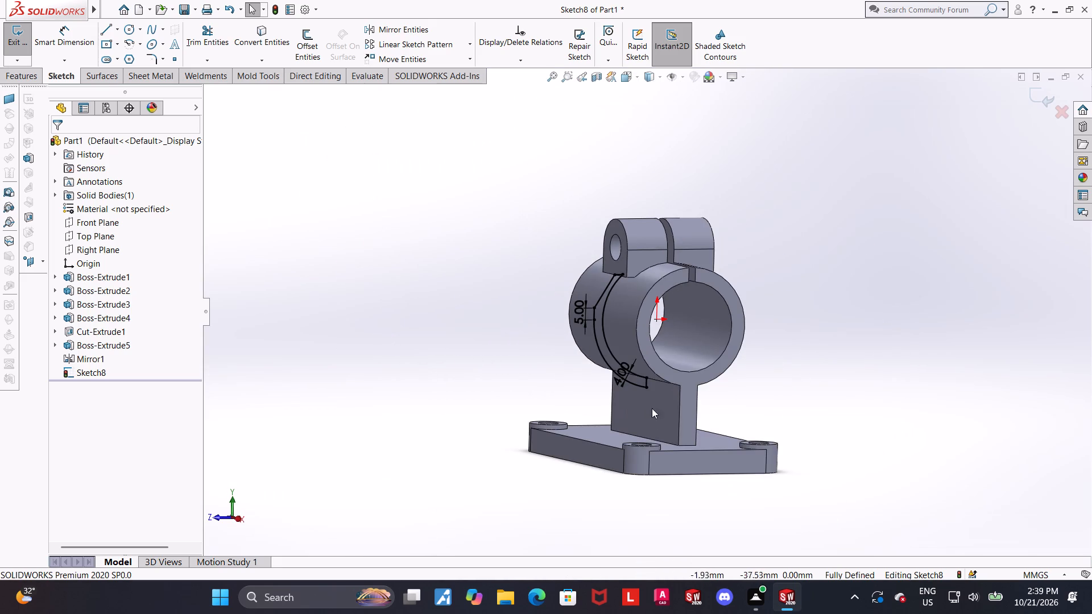
scroll(688, 413, "down", 1)
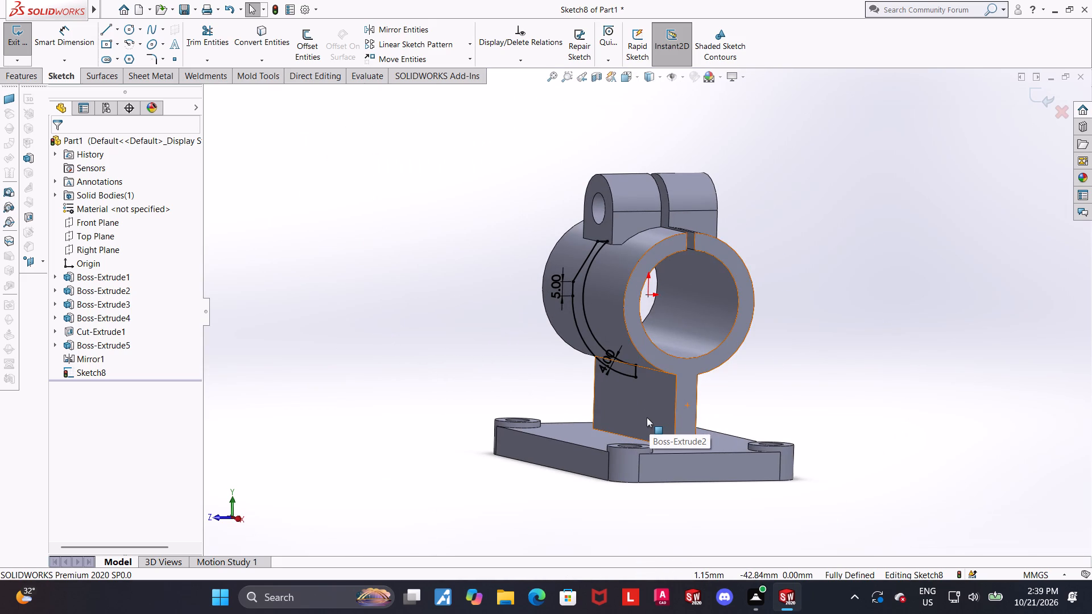
left_click(1043, 93)
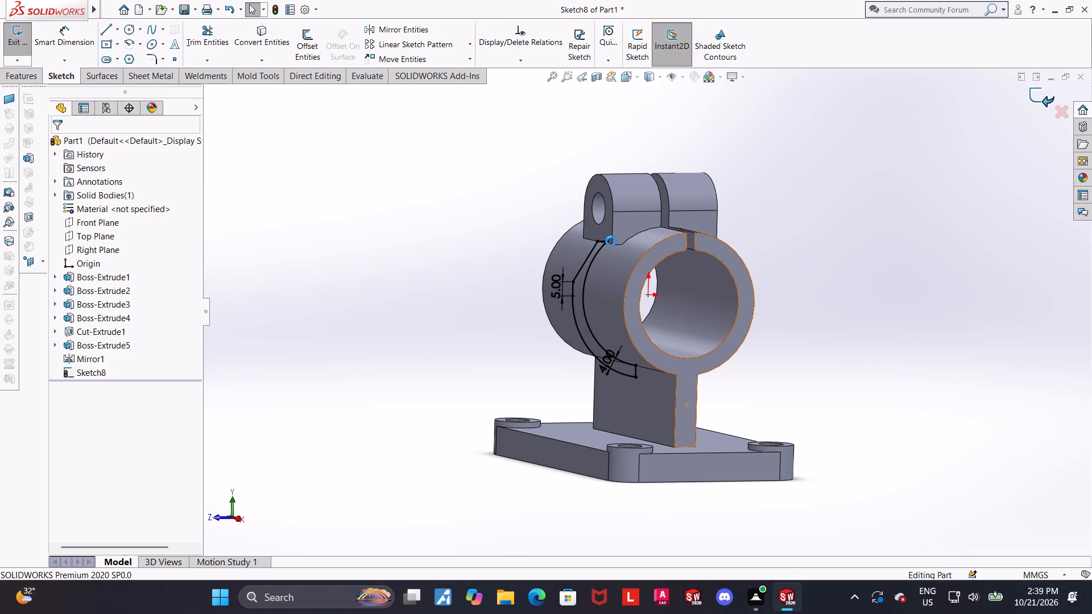
left_click(31, 33)
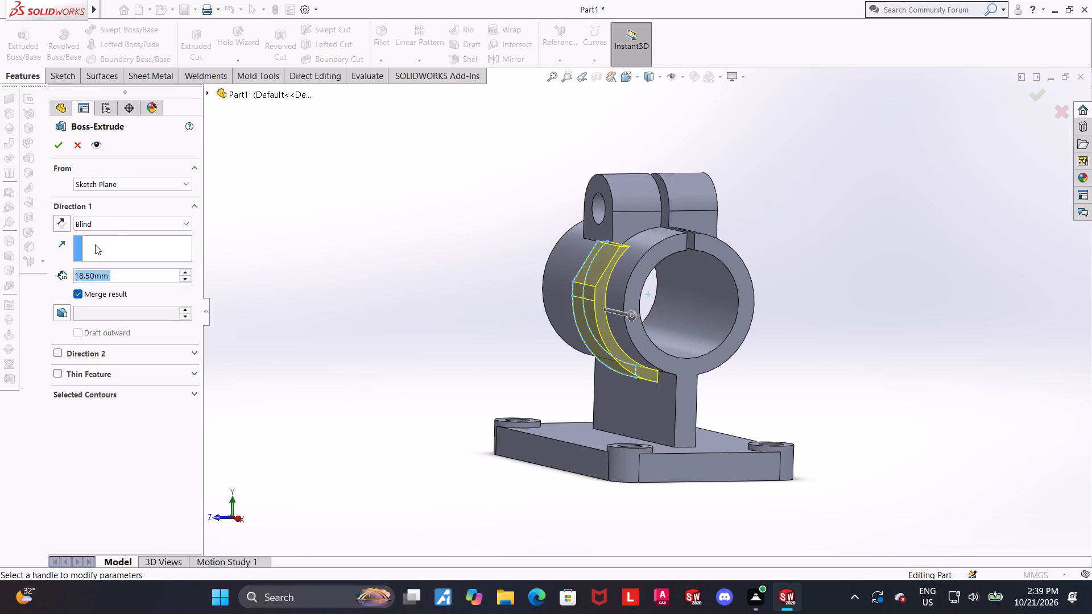
left_click(94, 225)
left_click(106, 292)
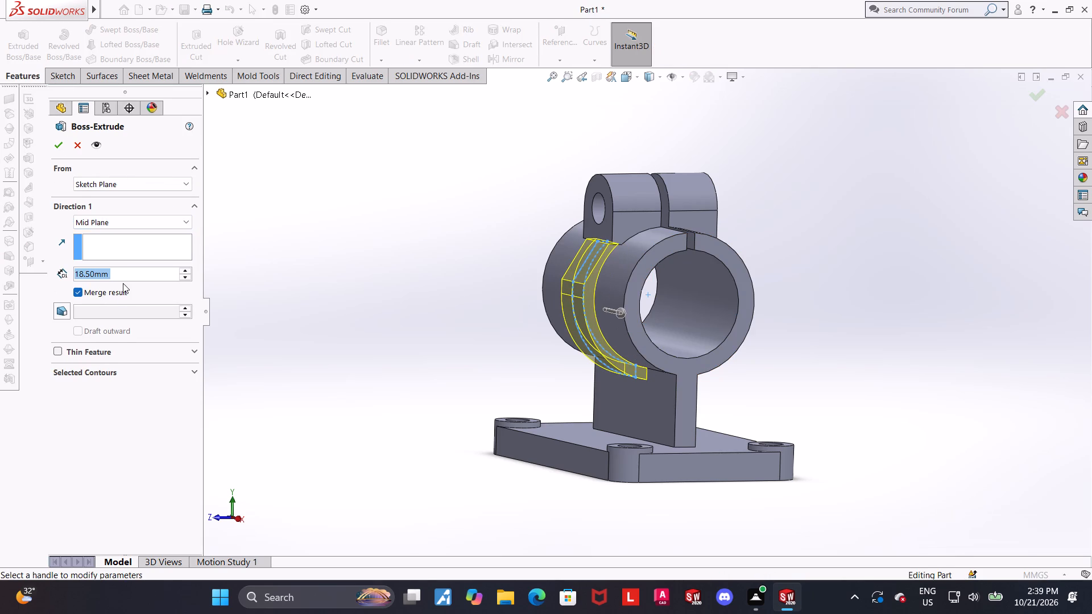
scroll(276, 311, "up", 1)
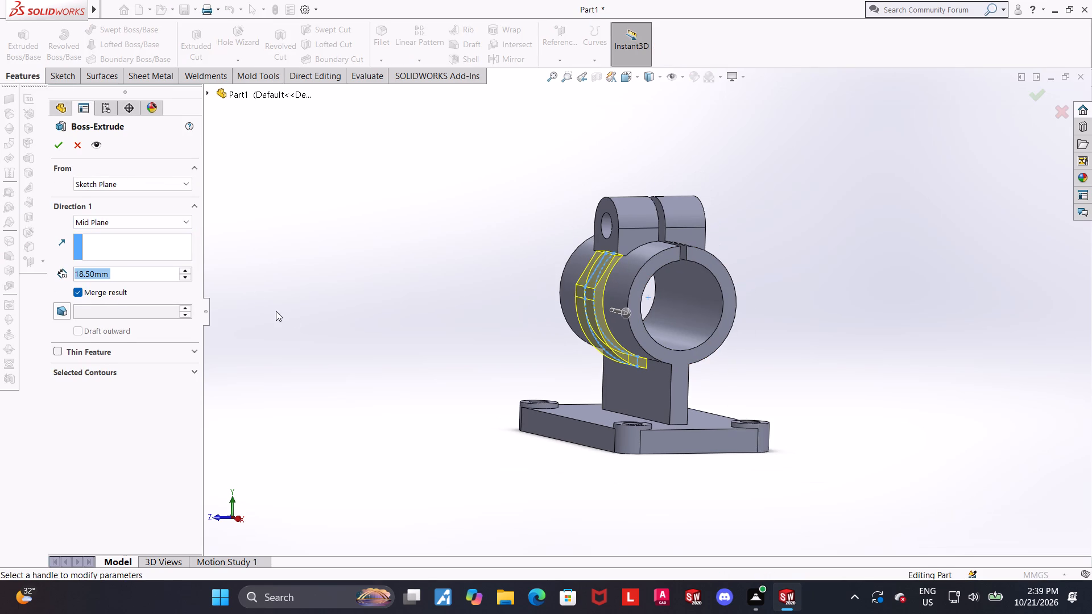
scroll(449, 337, "down", 1)
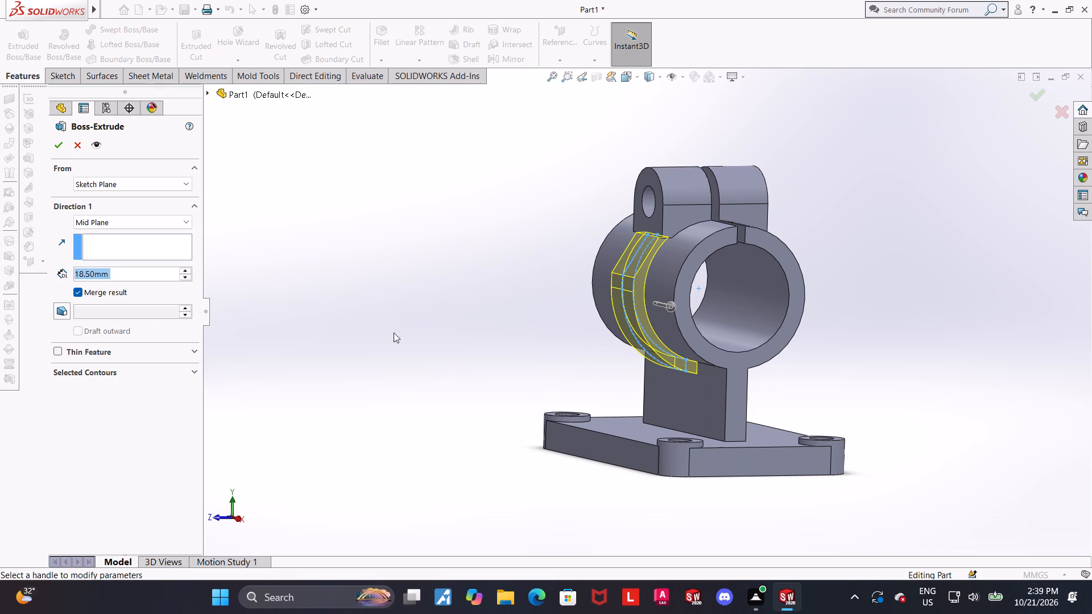
middle_click_drag(437, 326, 441, 341)
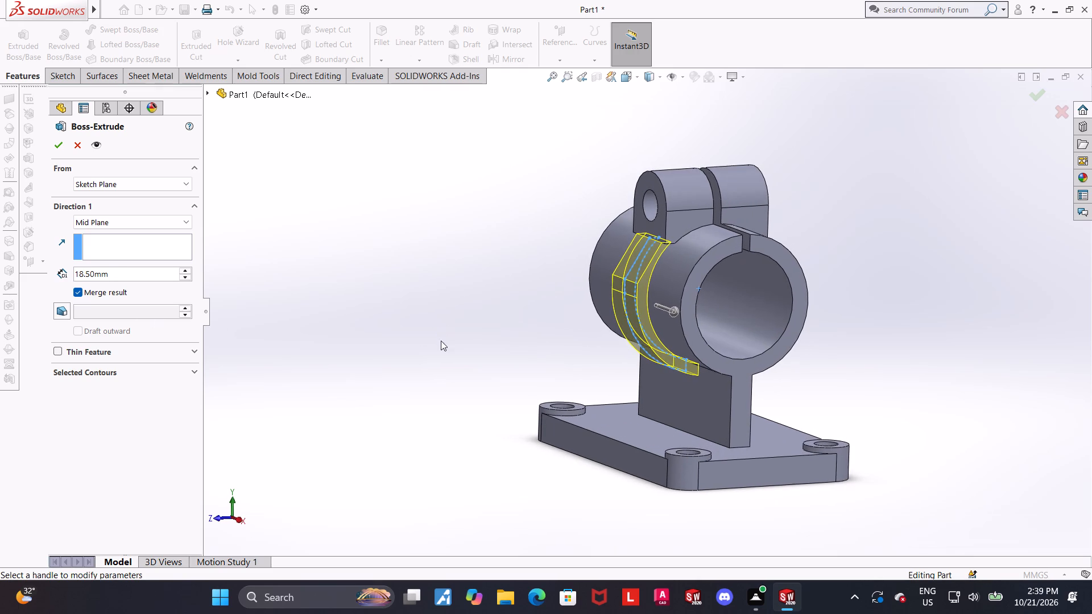
middle_click_drag(441, 341, 441, 339)
scroll(394, 310, "up", 1)
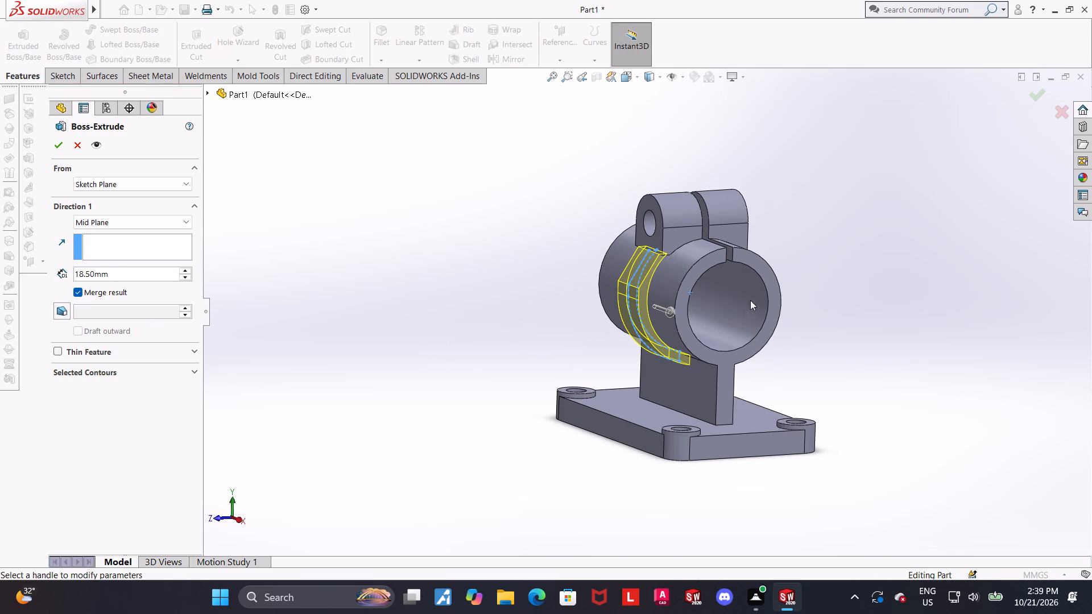
scroll(784, 302, "down", 2)
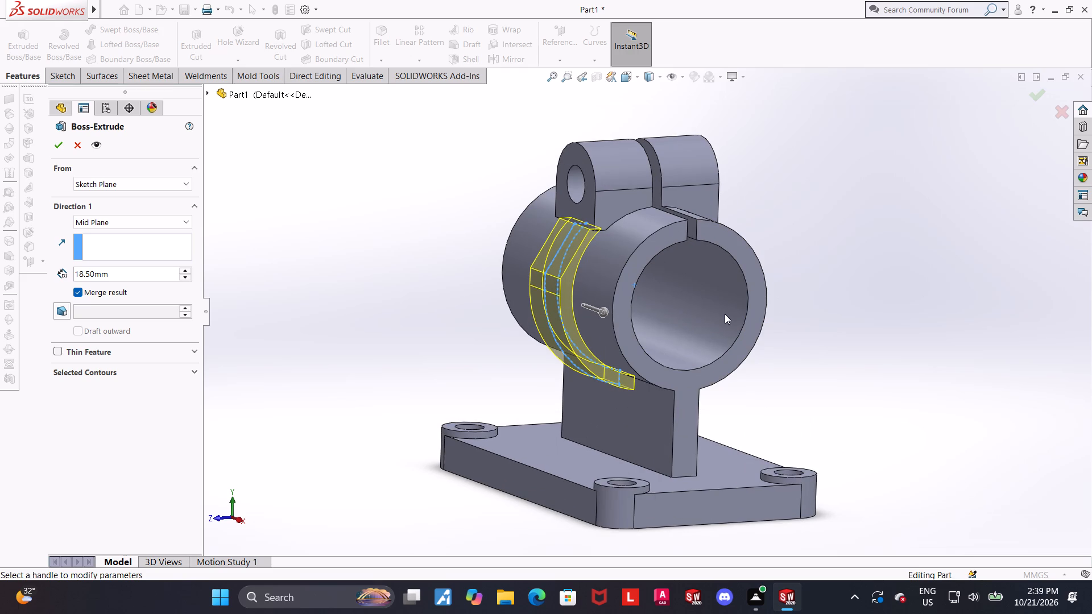
scroll(723, 314, "up", 1)
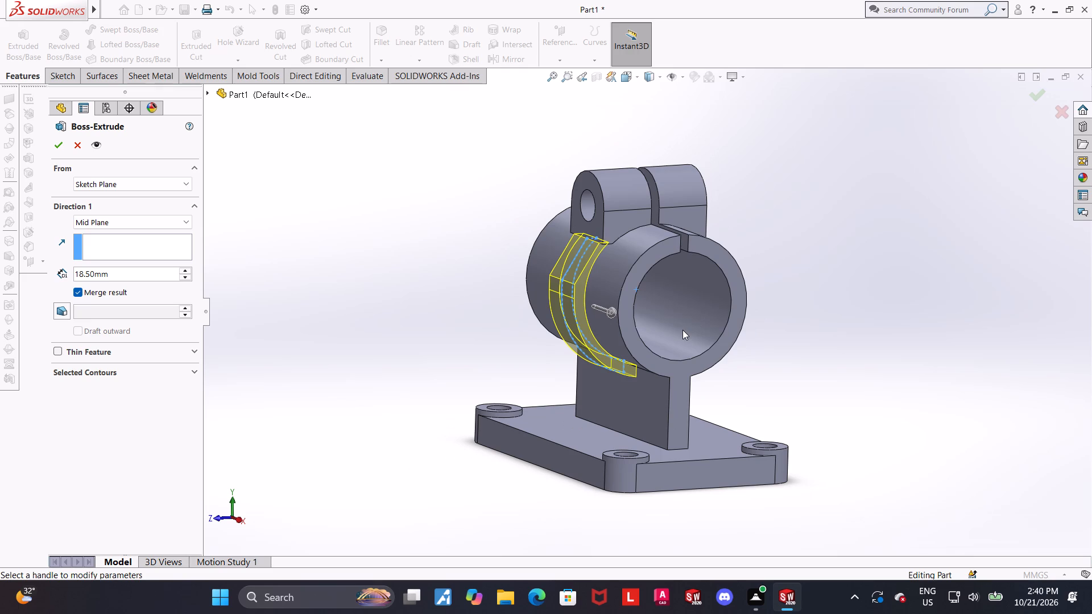
left_click(151, 280)
left_click_drag(151, 276, 0, 271)
type("24")
key("Return")
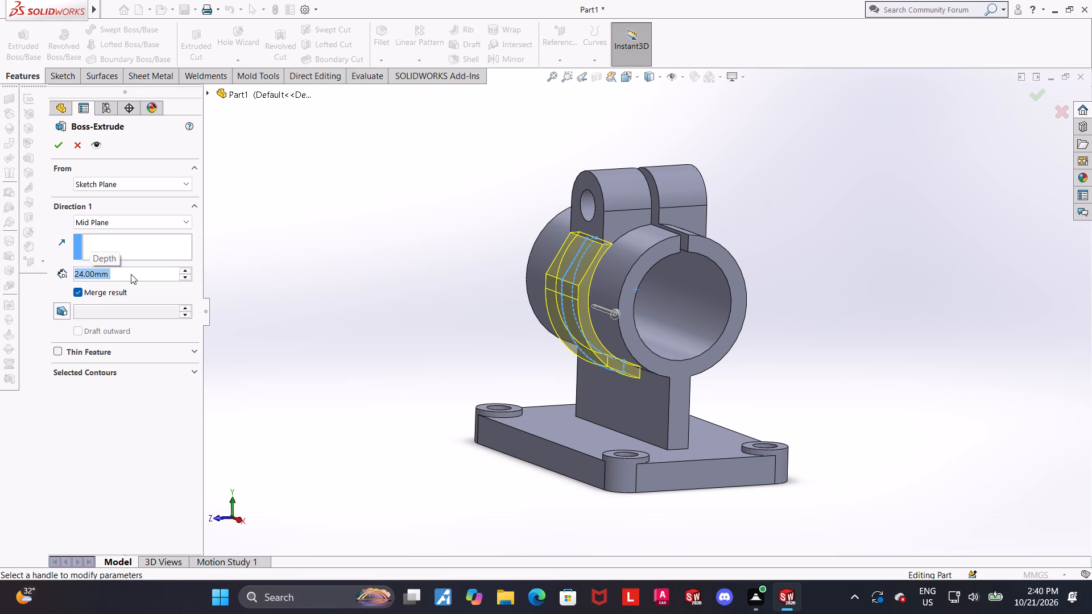
left_click(55, 149)
Examine the extruded rib around the ring and beneath the lug from several angles.
left_click(788, 218)
middle_click_drag(778, 229, 796, 254)
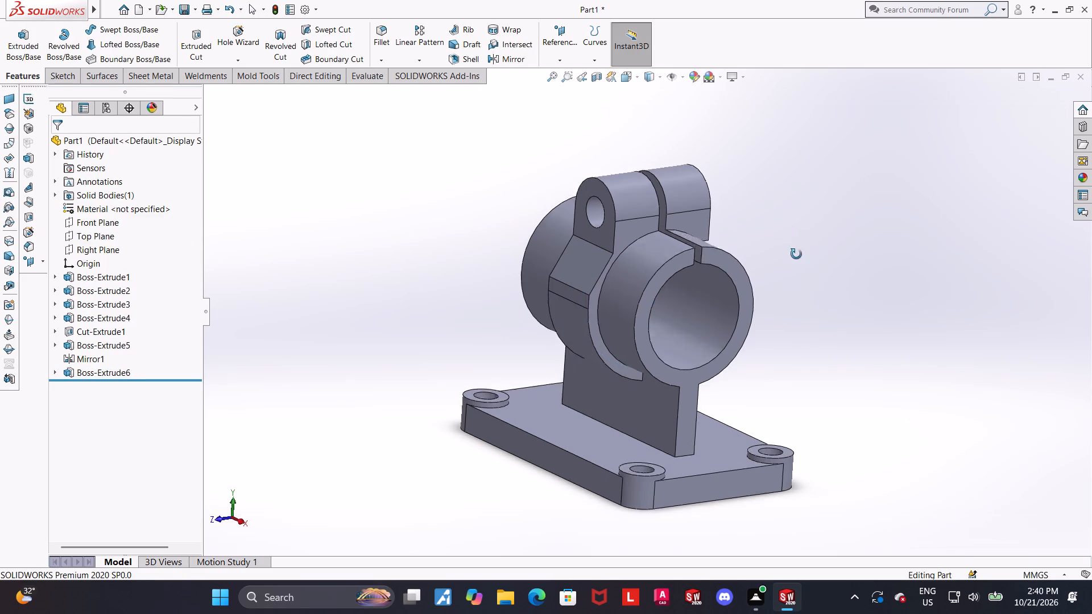
middle_click_drag(796, 254, 780, 236)
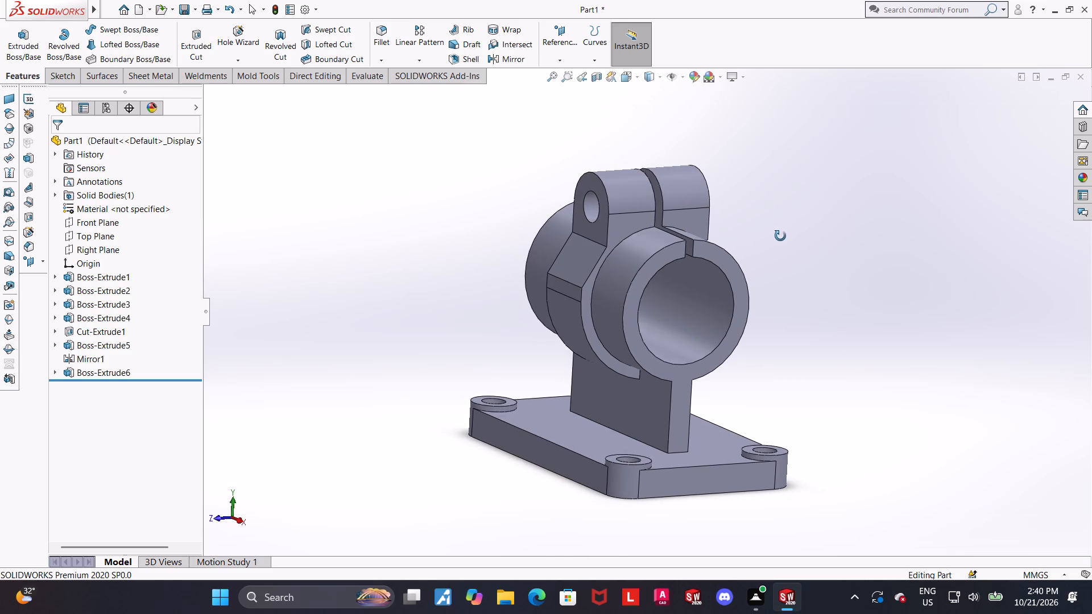
middle_click_drag(780, 236, 804, 208)
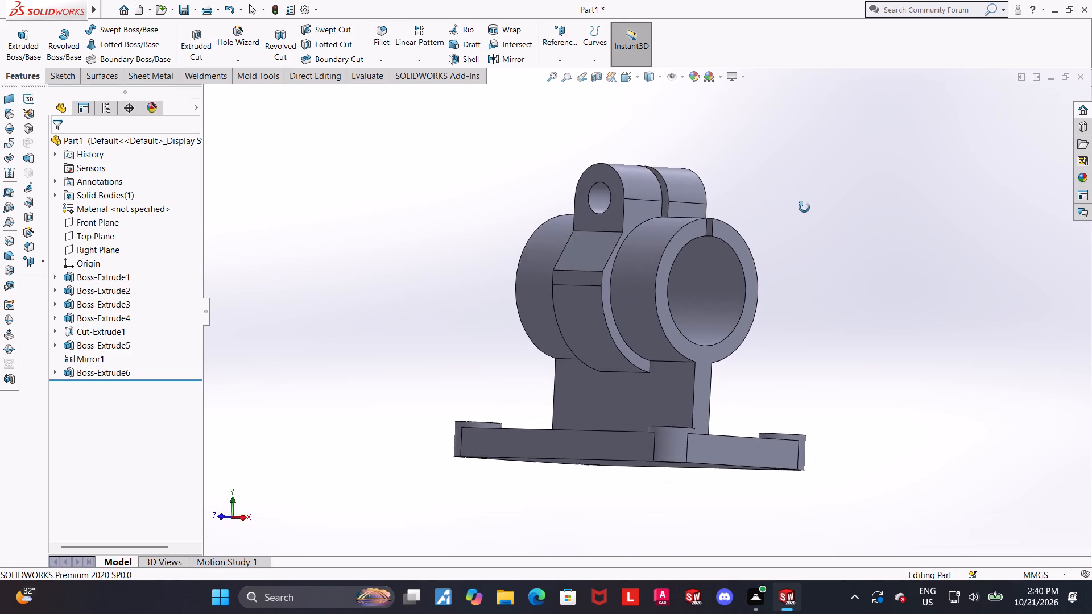
middle_click_drag(804, 208, 754, 211)
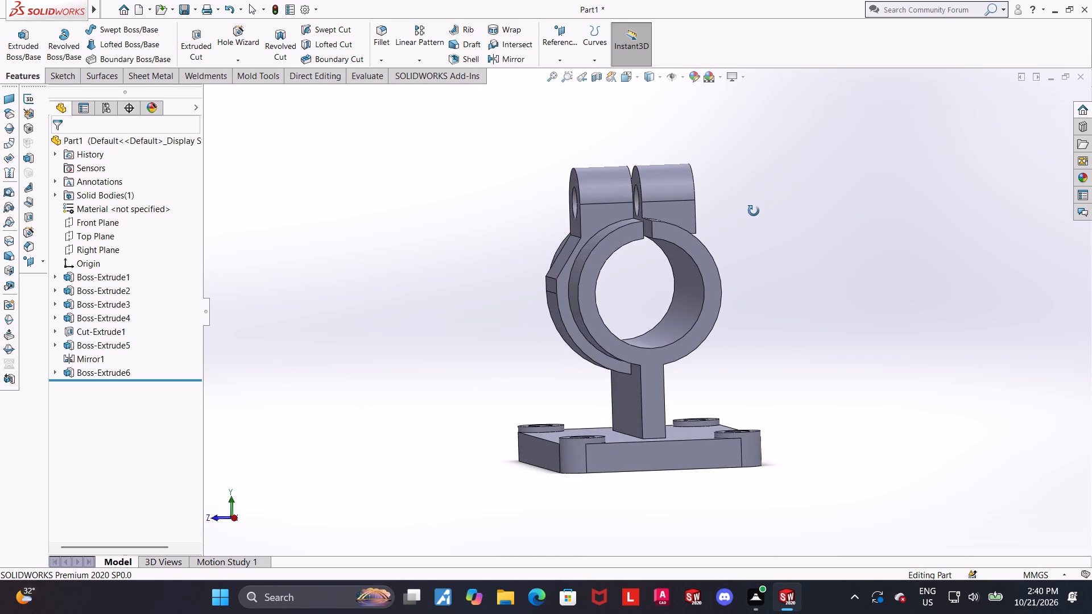
middle_click_drag(754, 211, 739, 218)
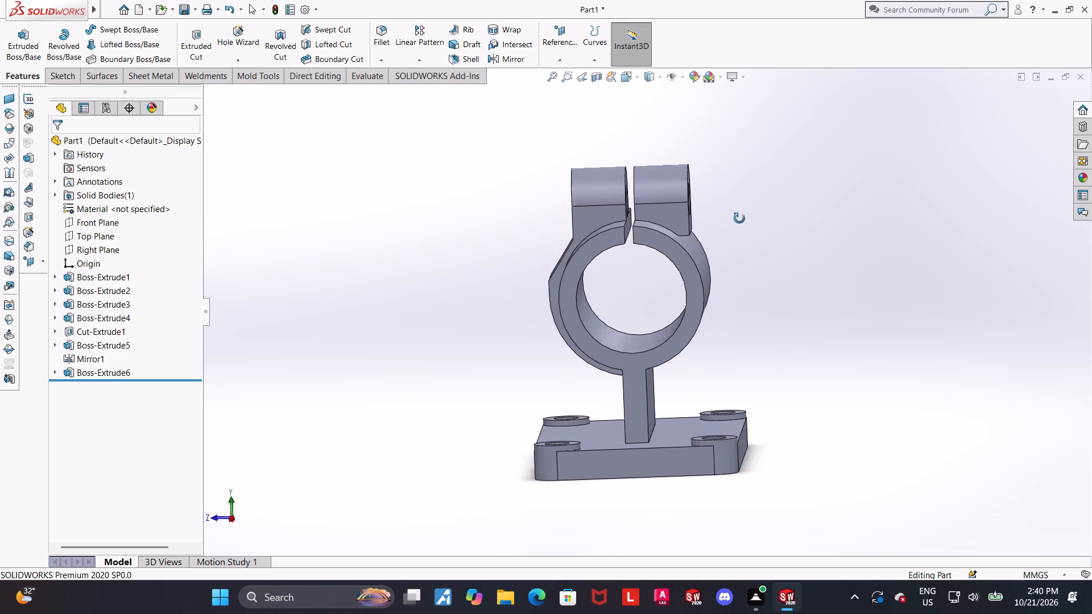
middle_click_drag(739, 218, 804, 241)
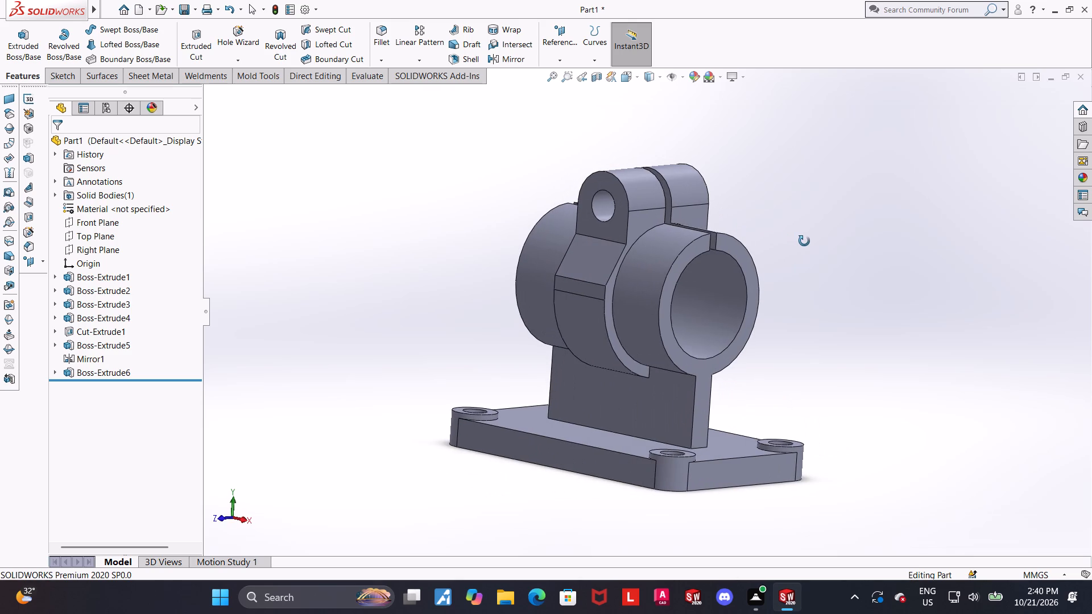
middle_click_drag(804, 241, 800, 245)
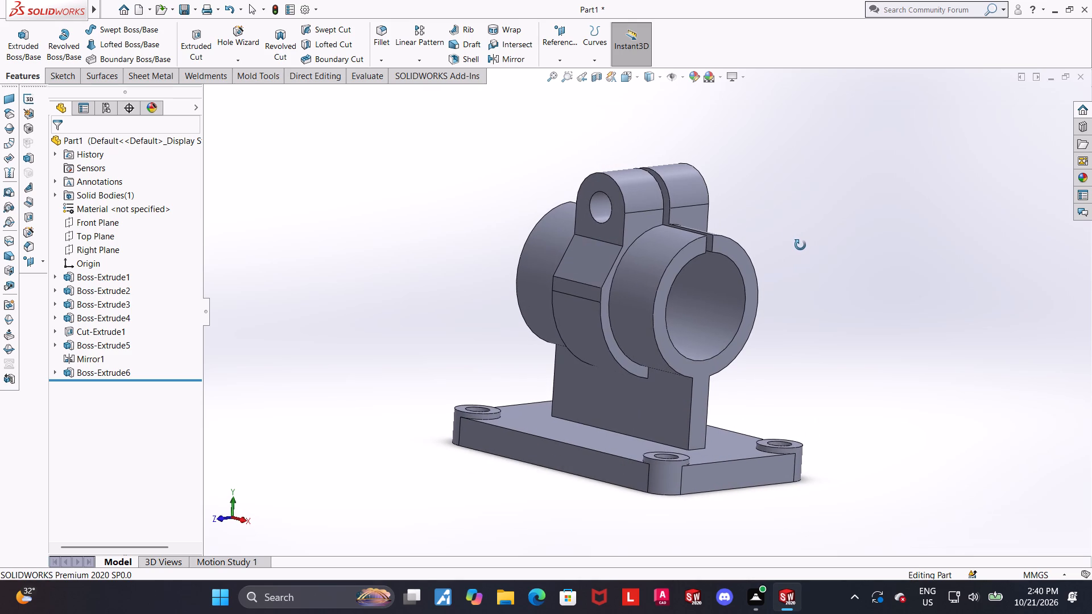
middle_click_drag(800, 245, 781, 246)
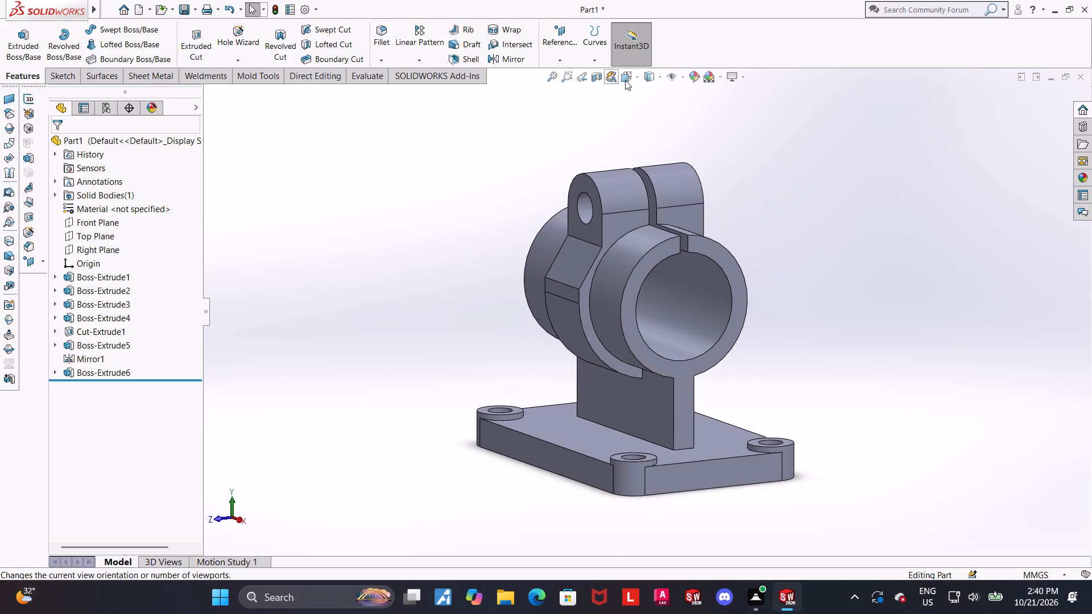
Set the Right view and open a new sketch on the Right Plane.
left_click(625, 80)
left_click(578, 372)
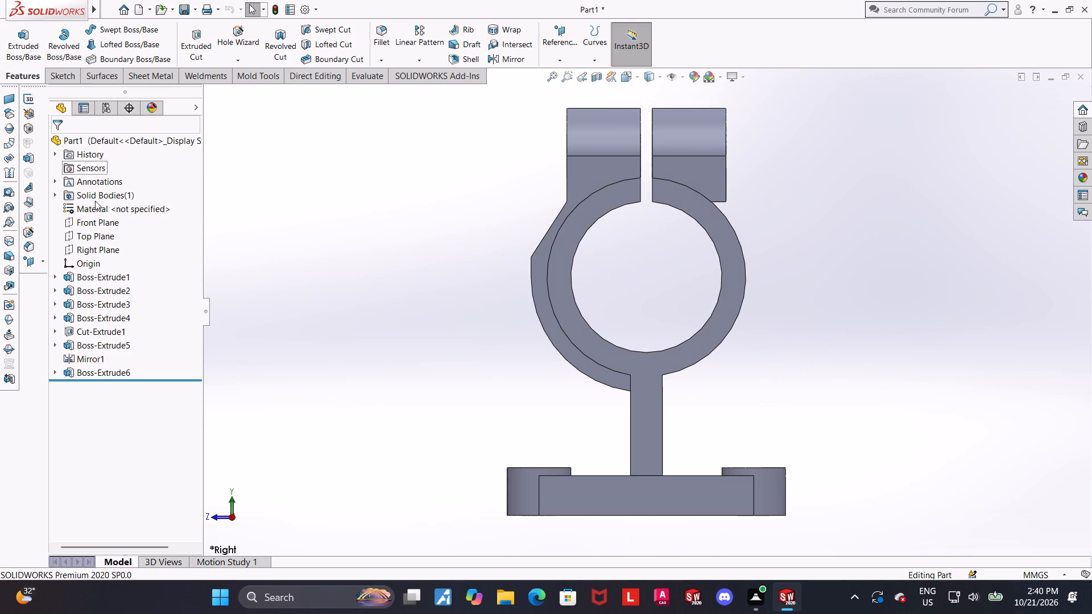
left_click(90, 227)
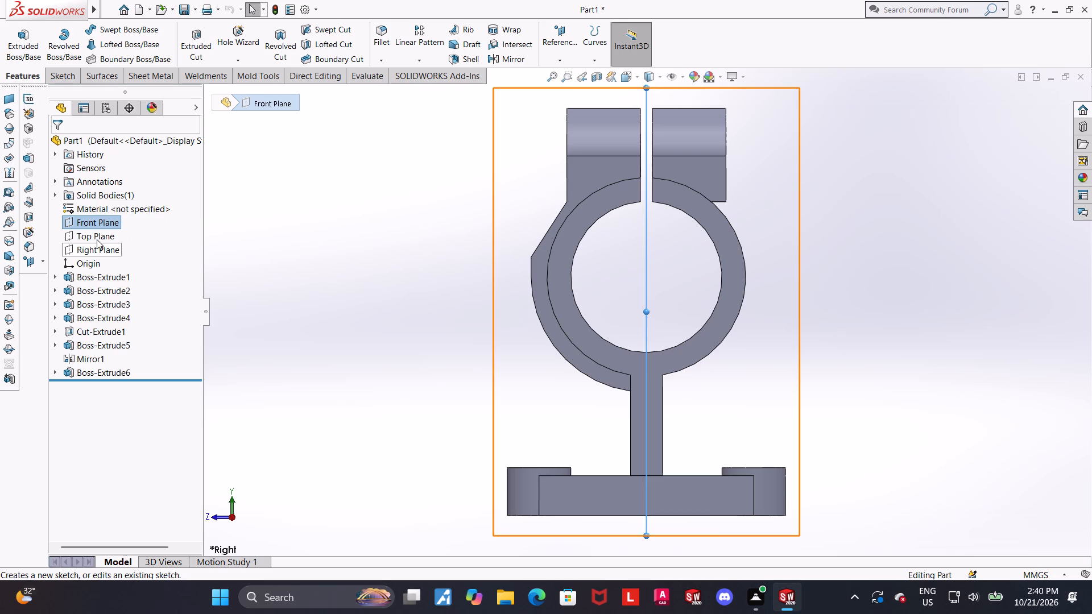
left_click(97, 247)
left_click(105, 228)
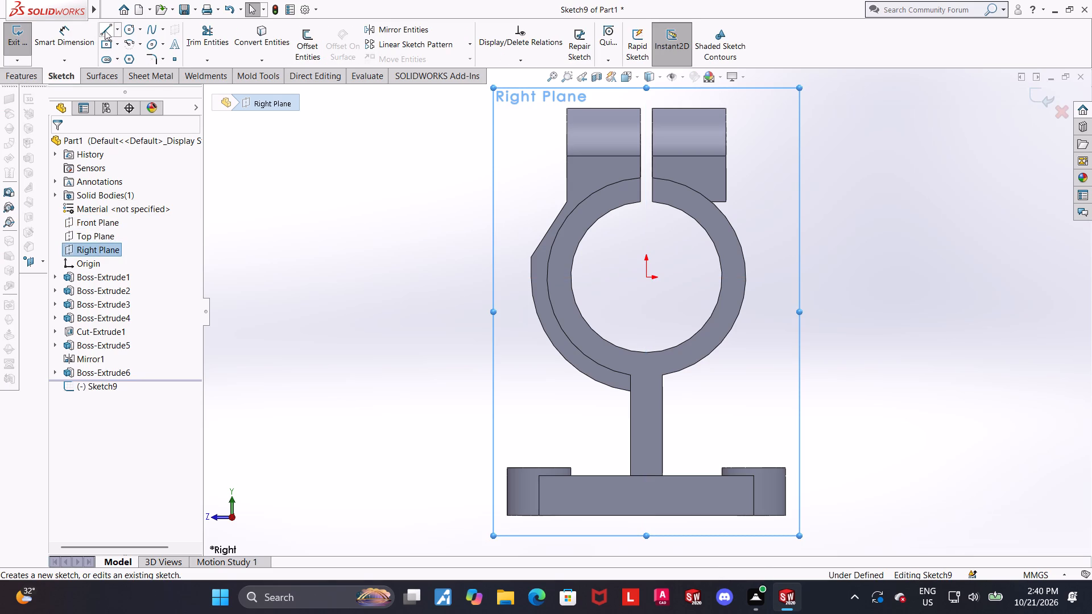
Sketch a line chain from the rib's outermost point: vertical about 22 mm down, sloping outward about 16.6 mm, and vertical down toward the base plate boss.
left_click(104, 29)
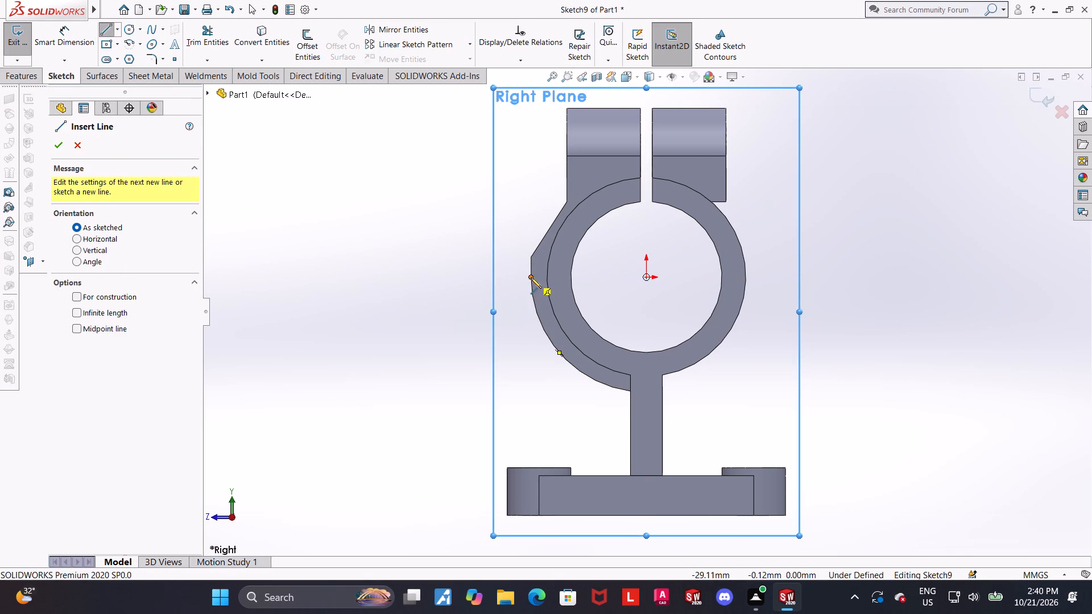
left_click(531, 277)
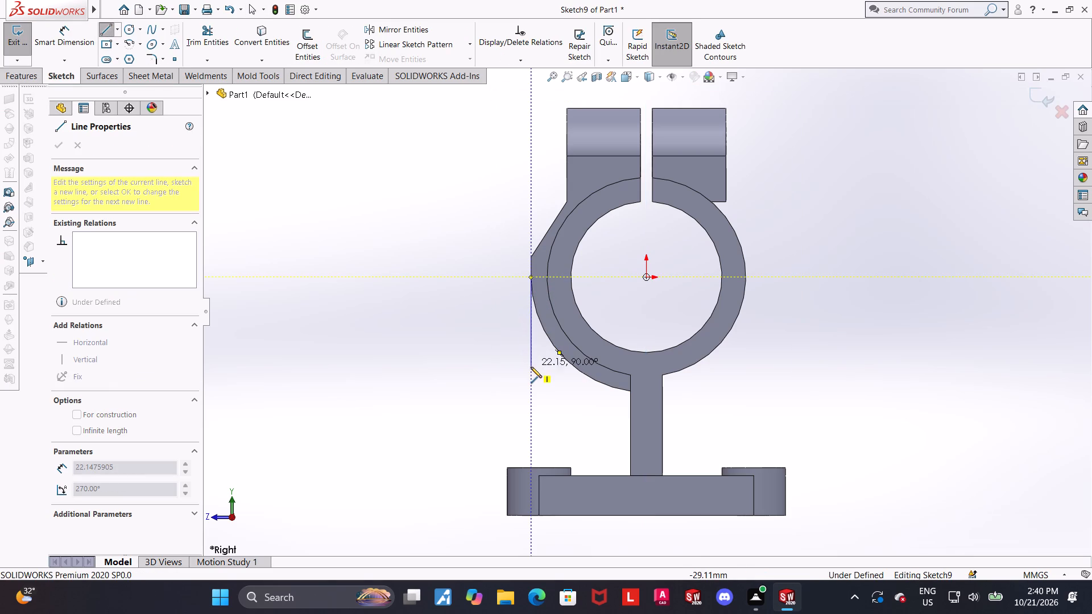
left_click(531, 367)
left_click(505, 428)
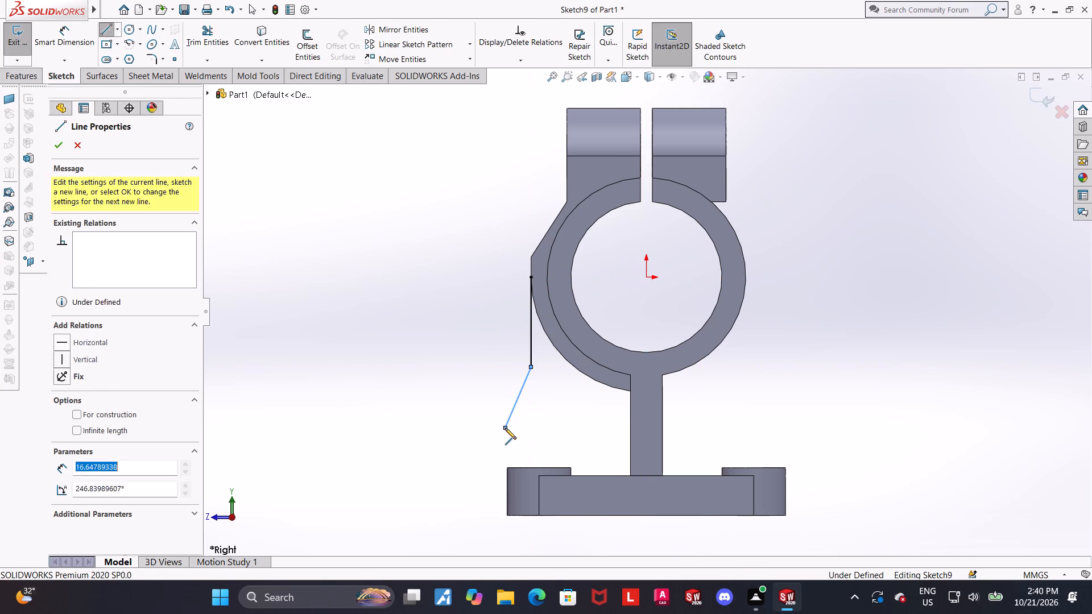
left_click(505, 464)
key("Escape")
key("Escape")
Make the line chain's lower endpoint coincident with the upper outer corner of the base plate boss.
scroll(519, 459, "down", 4)
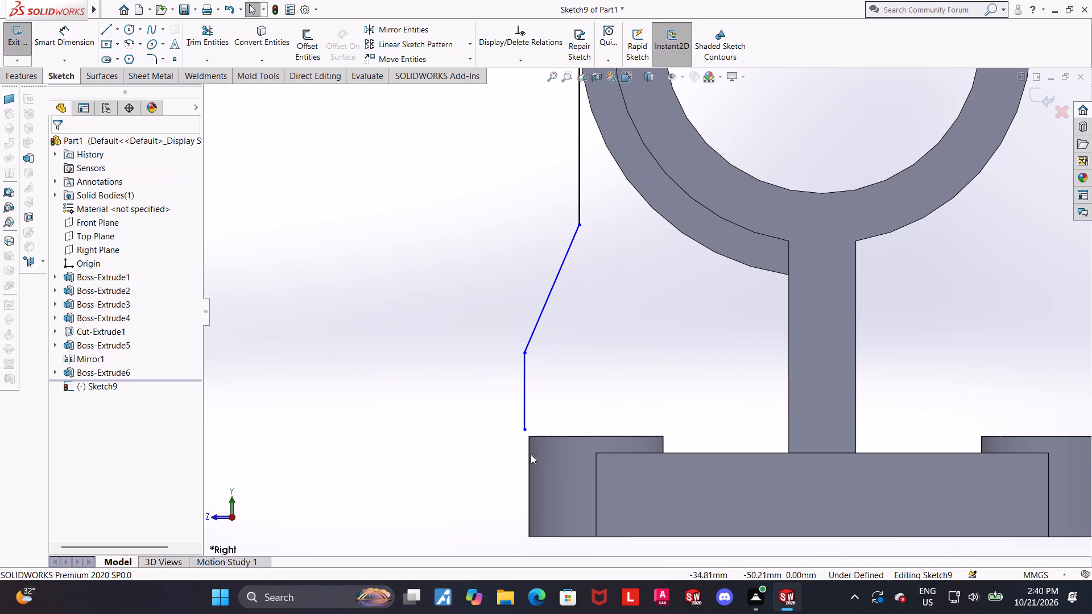
left_click(528, 436)
left_click(526, 429, "ctrl")
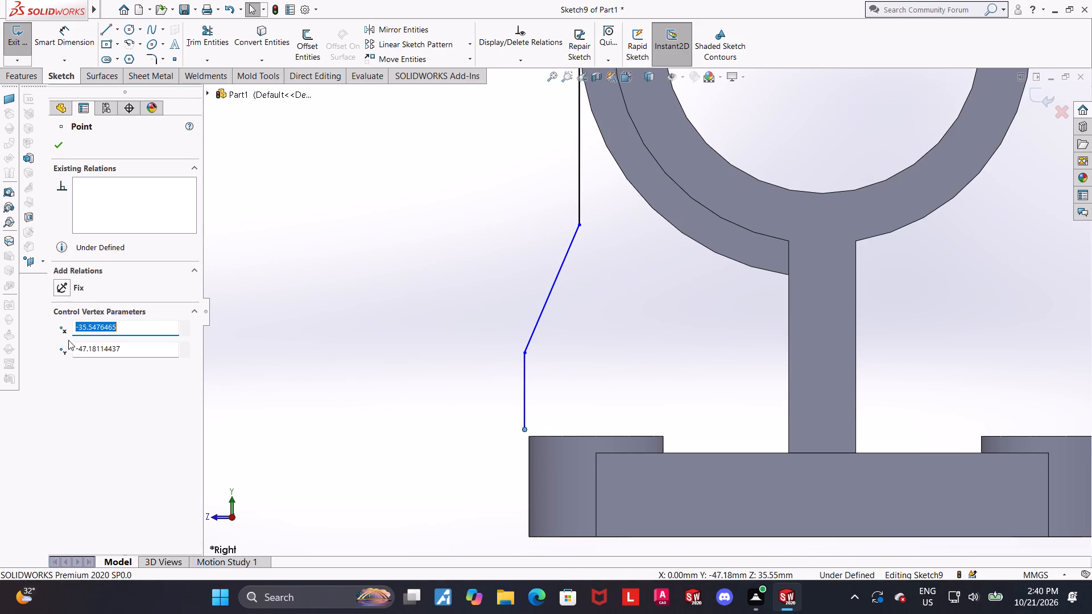
left_click(365, 337)
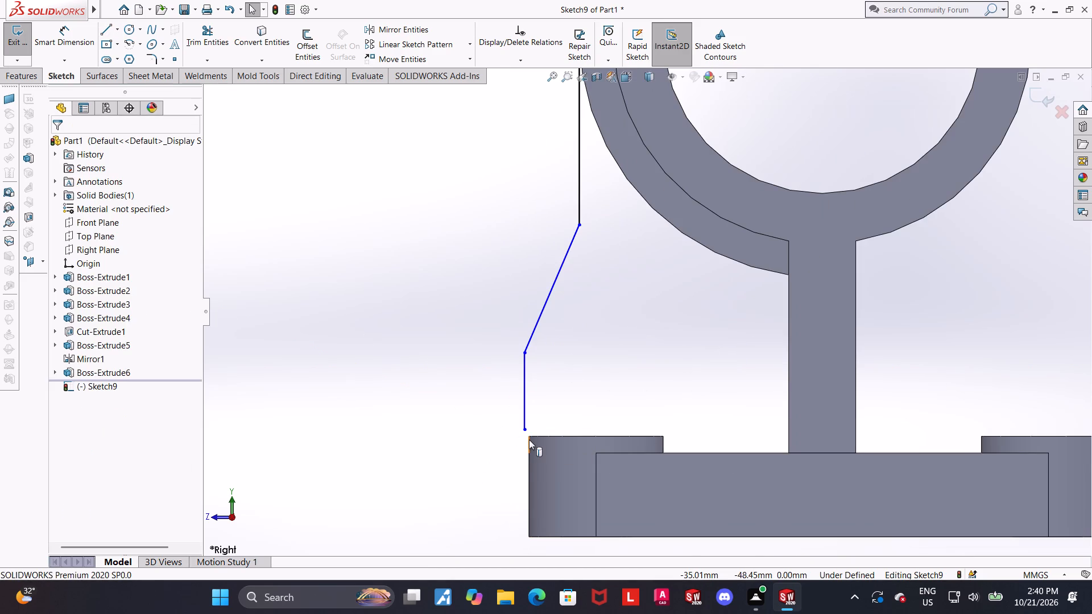
left_click(528, 437)
left_click(524, 428, "ctrl")
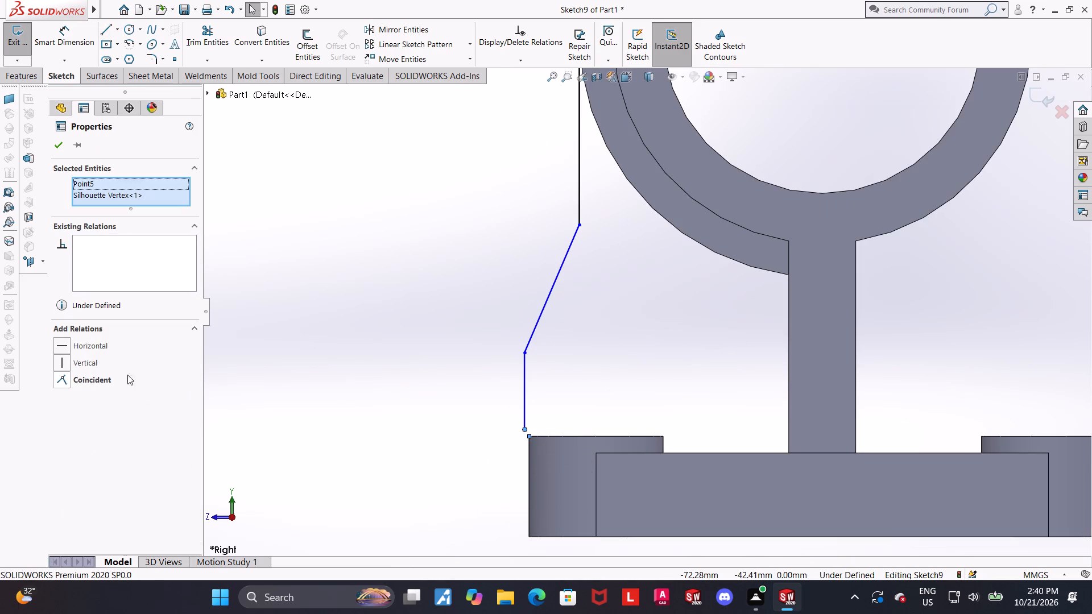
left_click(62, 379)
left_click(415, 375)
Dimension the lower vertical line of the side profile and set its length to 8 mm.
scroll(528, 371, "up", 2)
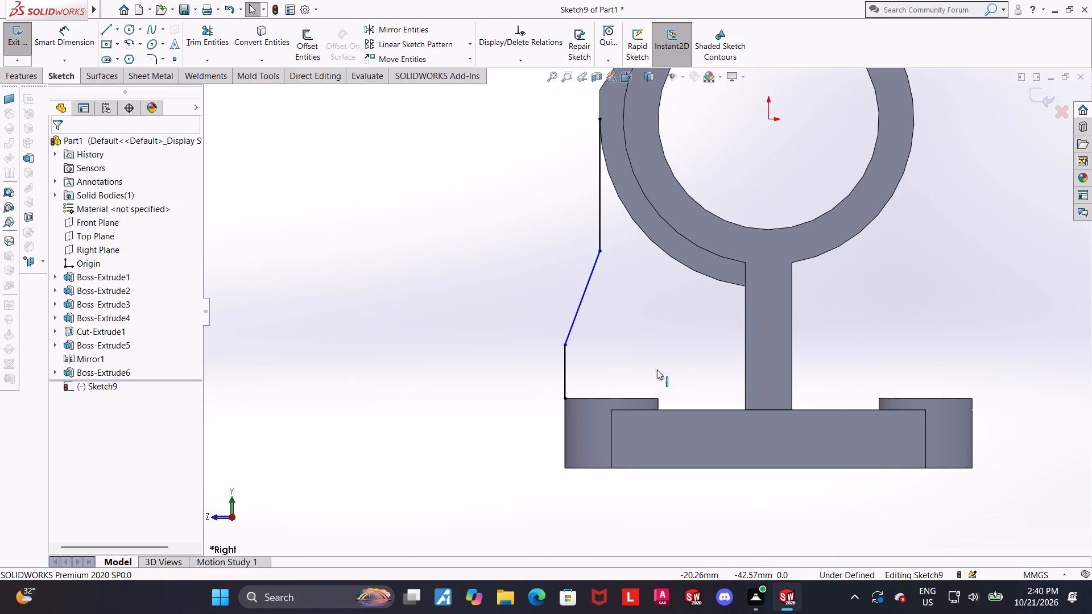
left_click(56, 37)
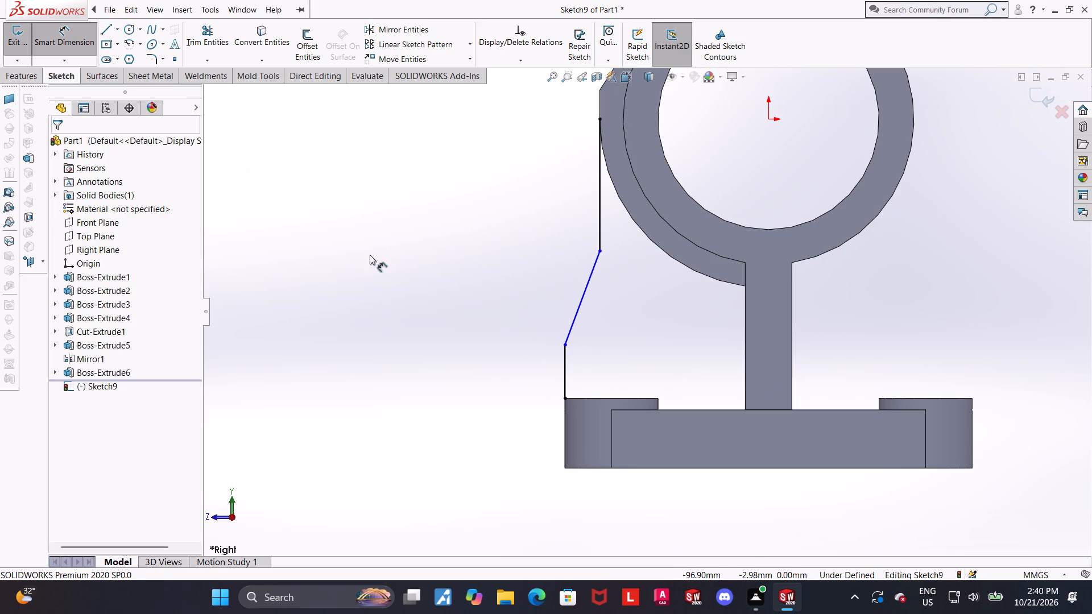
left_click(566, 375)
left_click(634, 376)
key("9")
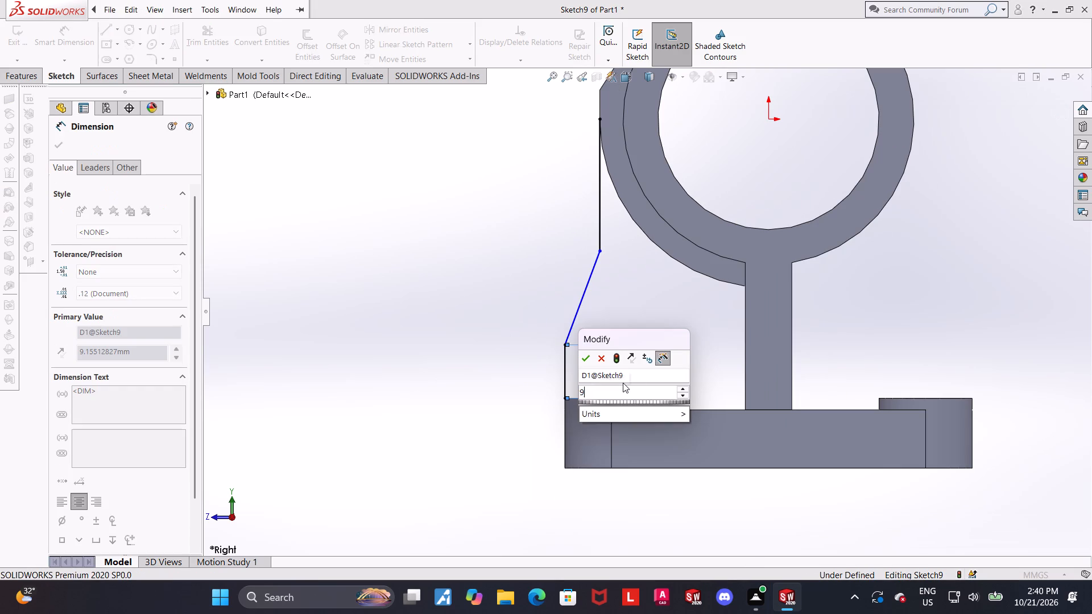
key("BackSpace")
key("8")
key("Return")
scroll(594, 383, "up", 1)
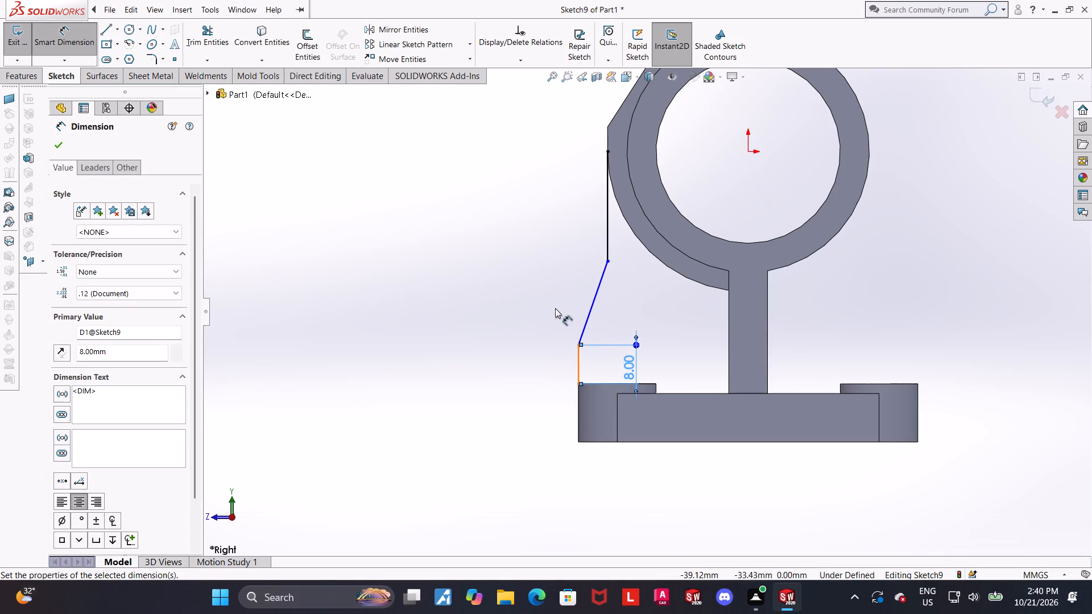
left_click(553, 306)
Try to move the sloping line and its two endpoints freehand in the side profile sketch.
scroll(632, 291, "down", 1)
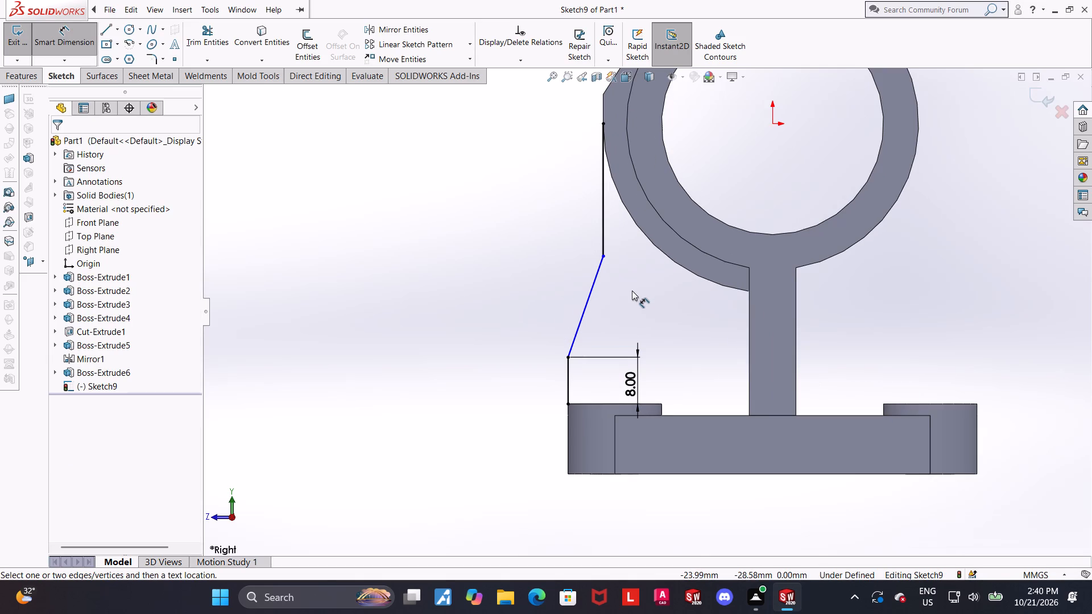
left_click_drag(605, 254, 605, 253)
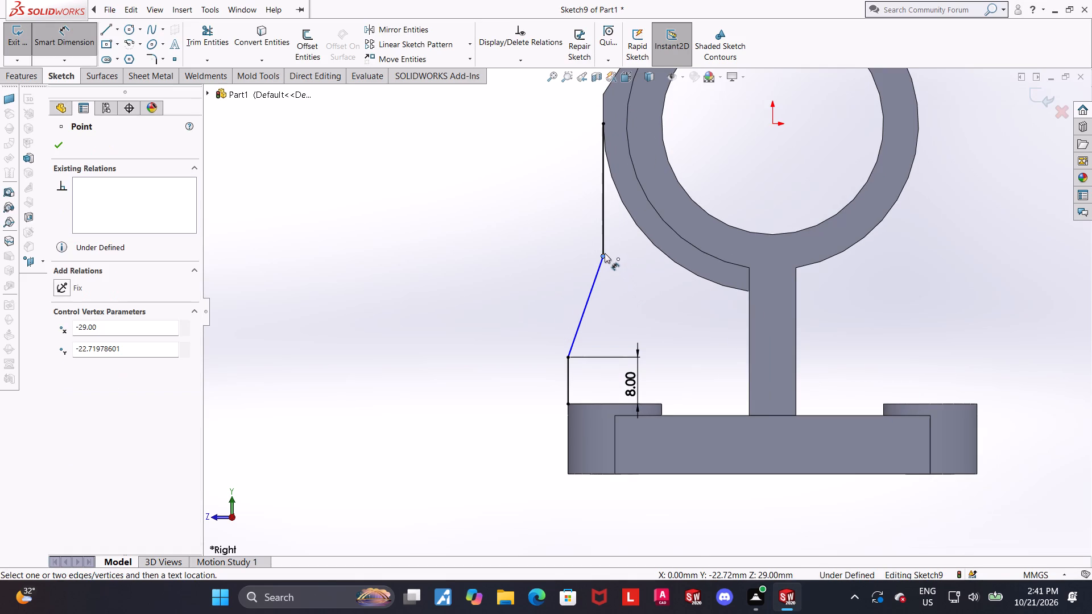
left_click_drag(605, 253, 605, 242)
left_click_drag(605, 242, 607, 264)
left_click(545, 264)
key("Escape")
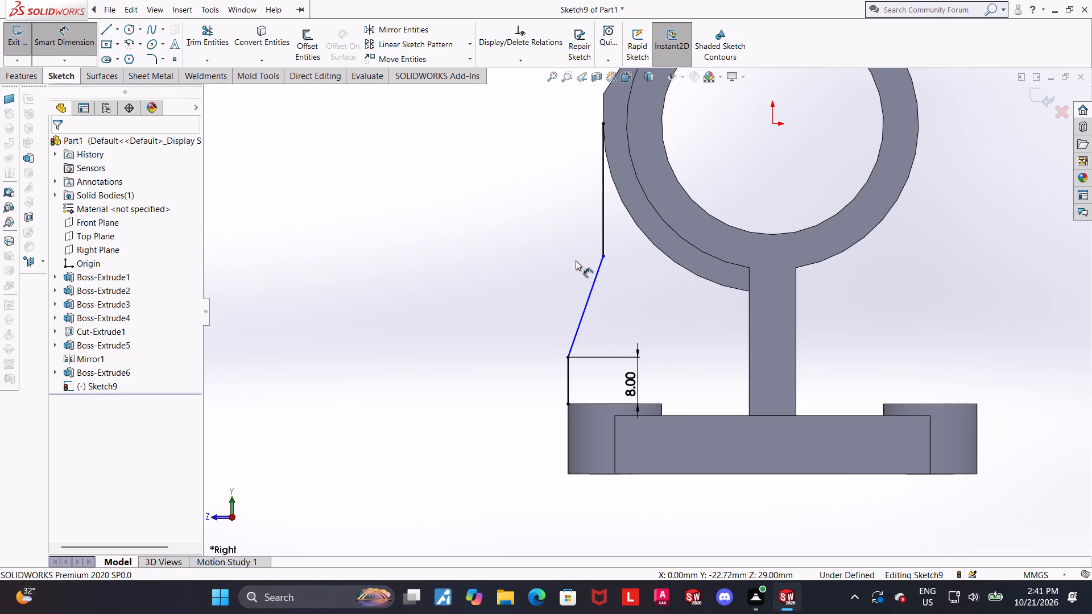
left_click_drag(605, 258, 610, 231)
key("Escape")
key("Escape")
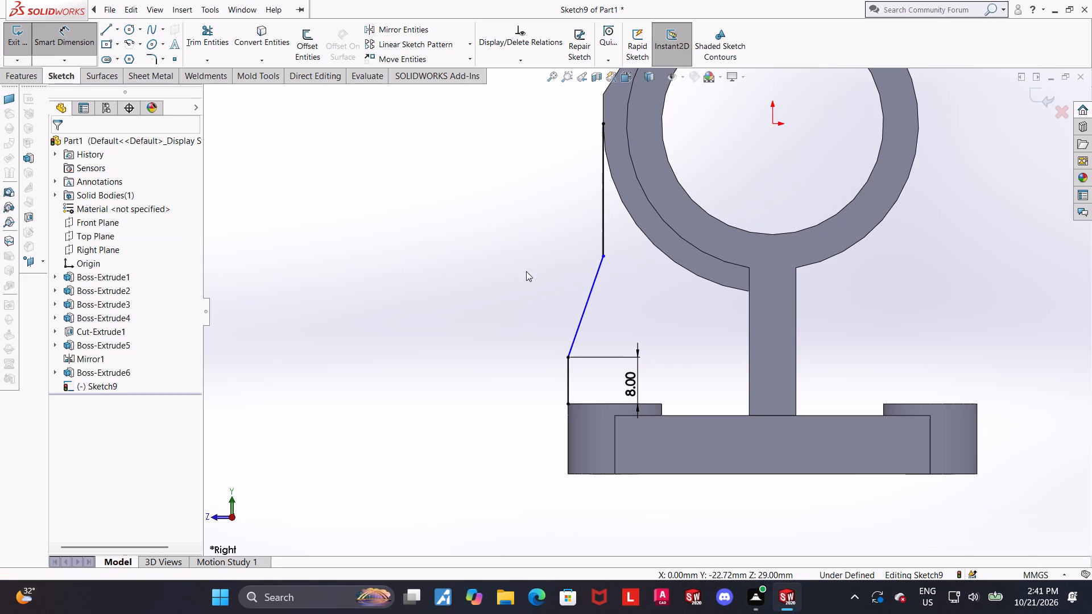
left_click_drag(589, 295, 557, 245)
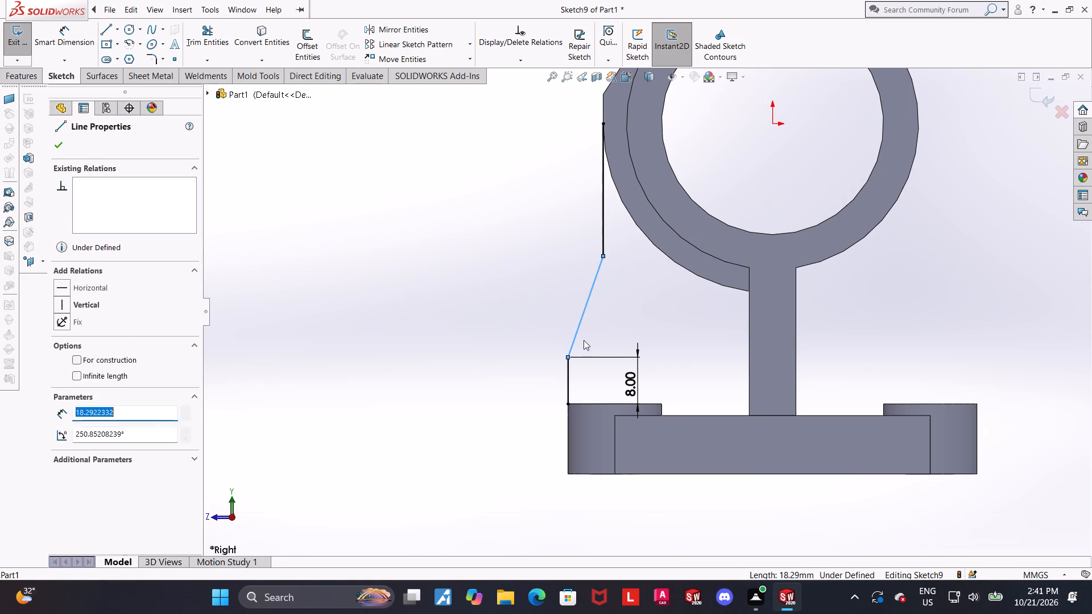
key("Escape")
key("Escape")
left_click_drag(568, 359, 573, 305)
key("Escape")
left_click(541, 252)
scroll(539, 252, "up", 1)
Exit the sketch and examine from several angles how the line chain sits against the rib and base plate.
middle_click_drag(539, 252, 558, 297)
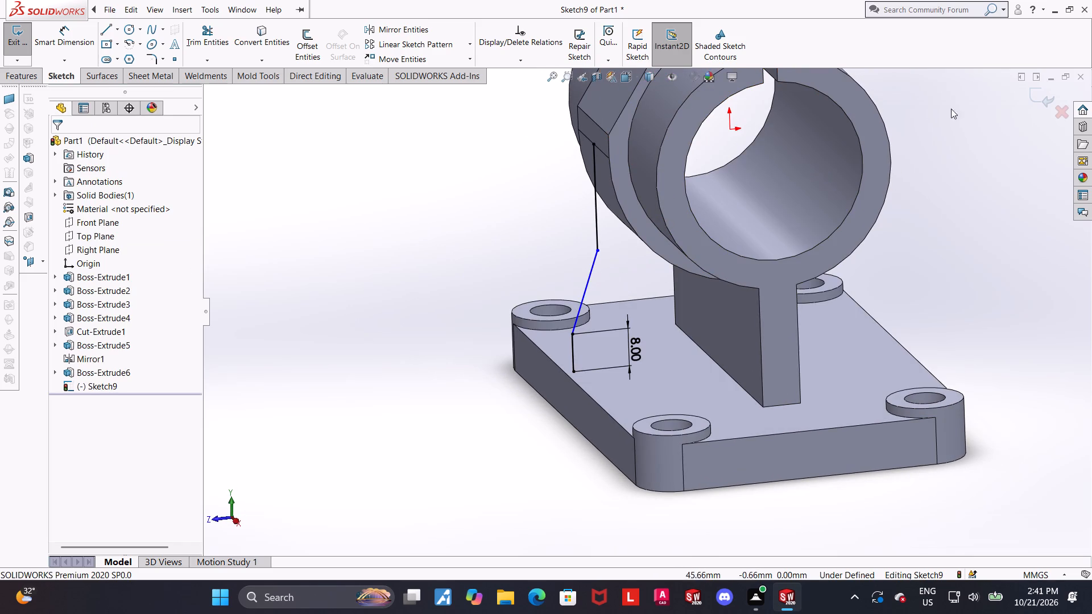
left_click(1028, 95)
scroll(672, 267, "up", 1)
middle_click_drag(463, 157, 473, 156)
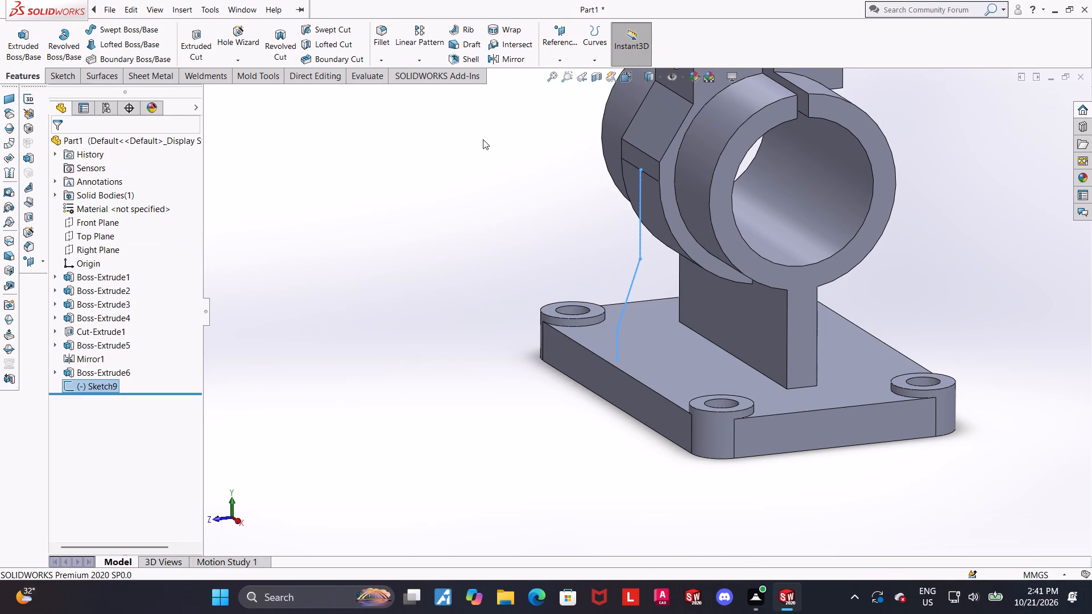
scroll(518, 188, "down", 2)
middle_click_drag(677, 481, 647, 484)
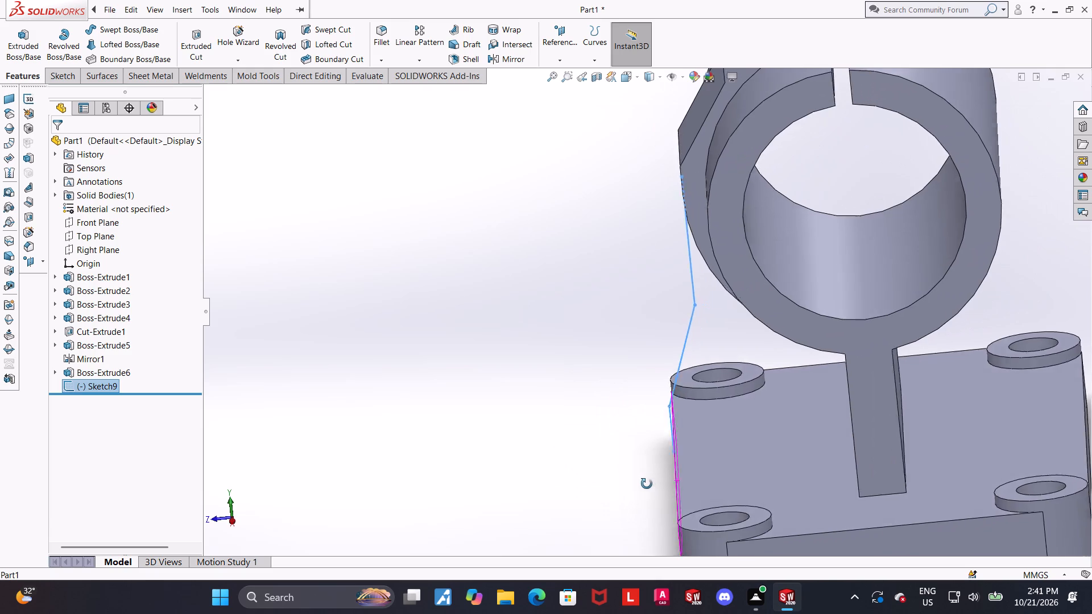
middle_click_drag(647, 484, 656, 437)
left_click(627, 76)
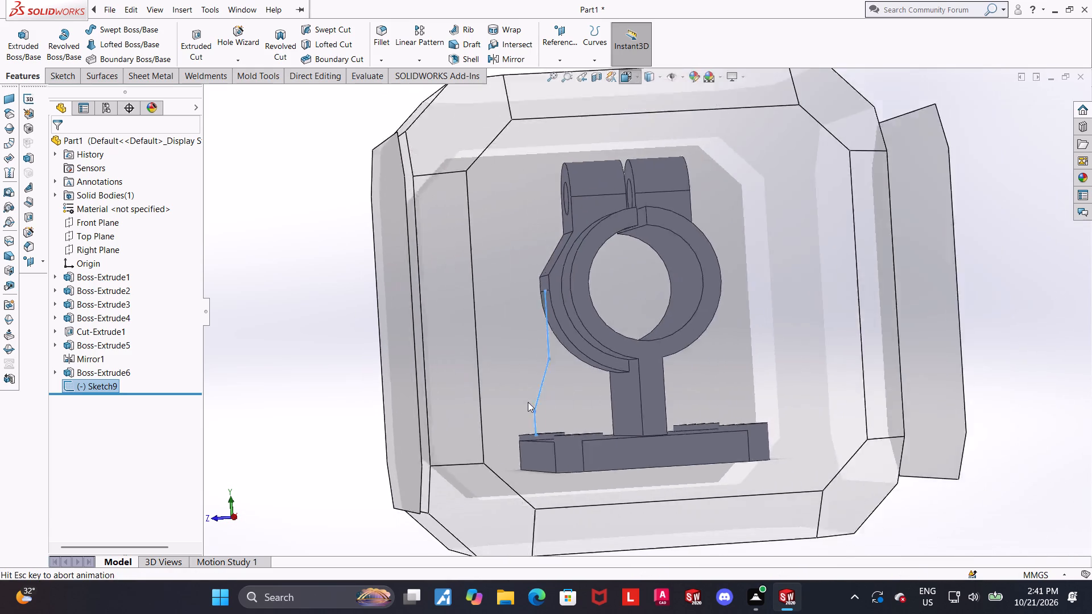
left_click(504, 422)
scroll(539, 478, "down", 2)
middle_click_drag(533, 478, 553, 480)
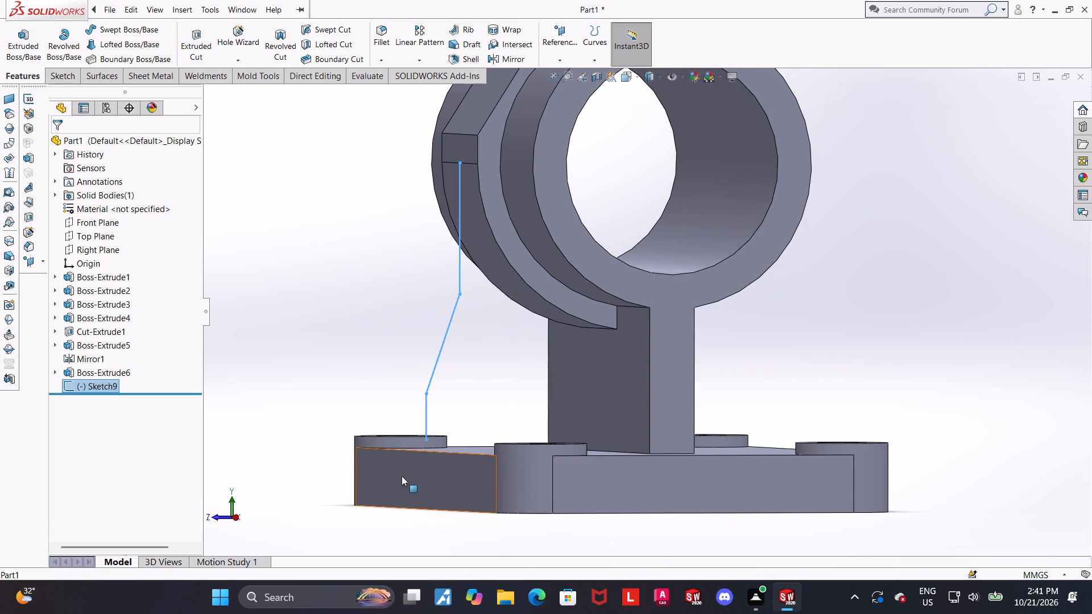
left_click(387, 517)
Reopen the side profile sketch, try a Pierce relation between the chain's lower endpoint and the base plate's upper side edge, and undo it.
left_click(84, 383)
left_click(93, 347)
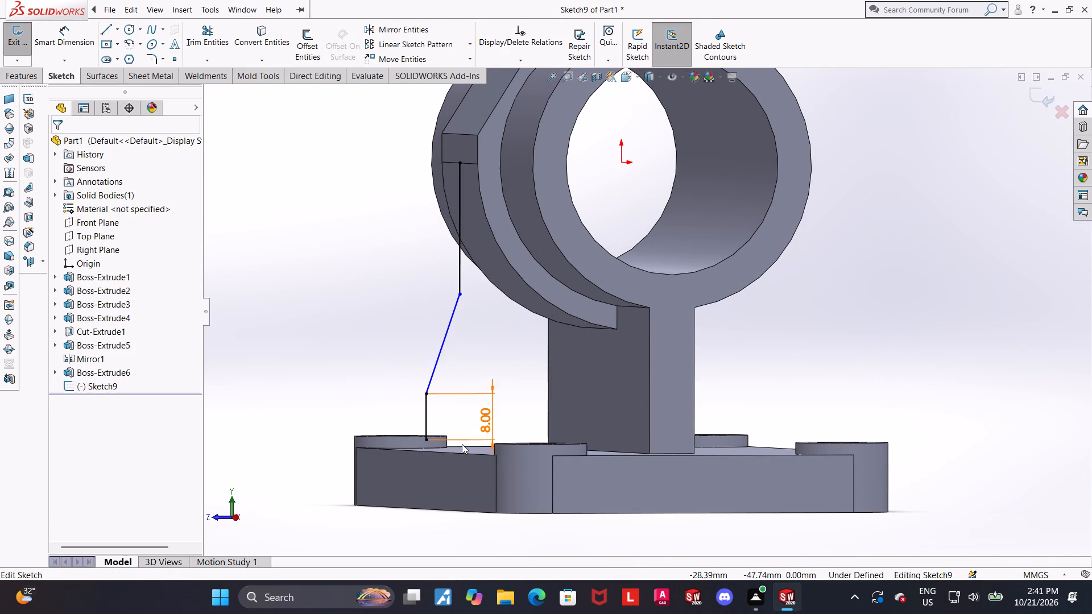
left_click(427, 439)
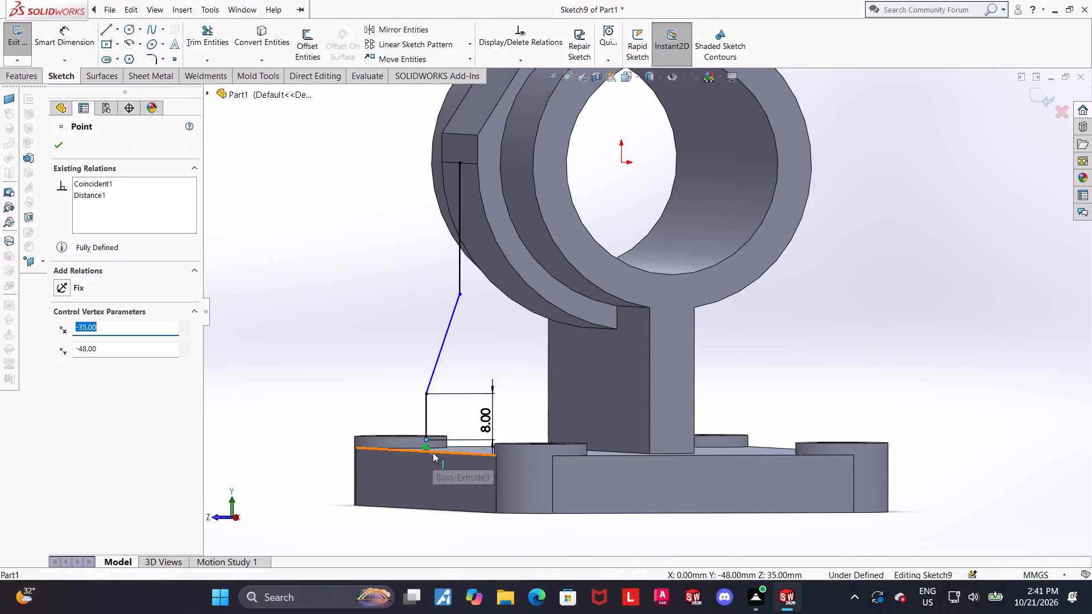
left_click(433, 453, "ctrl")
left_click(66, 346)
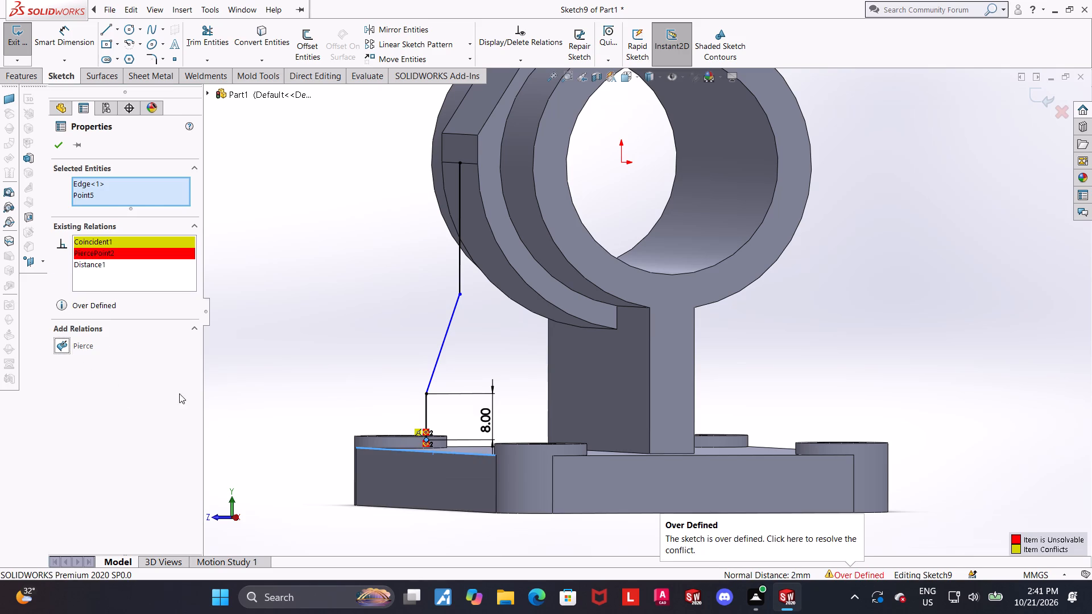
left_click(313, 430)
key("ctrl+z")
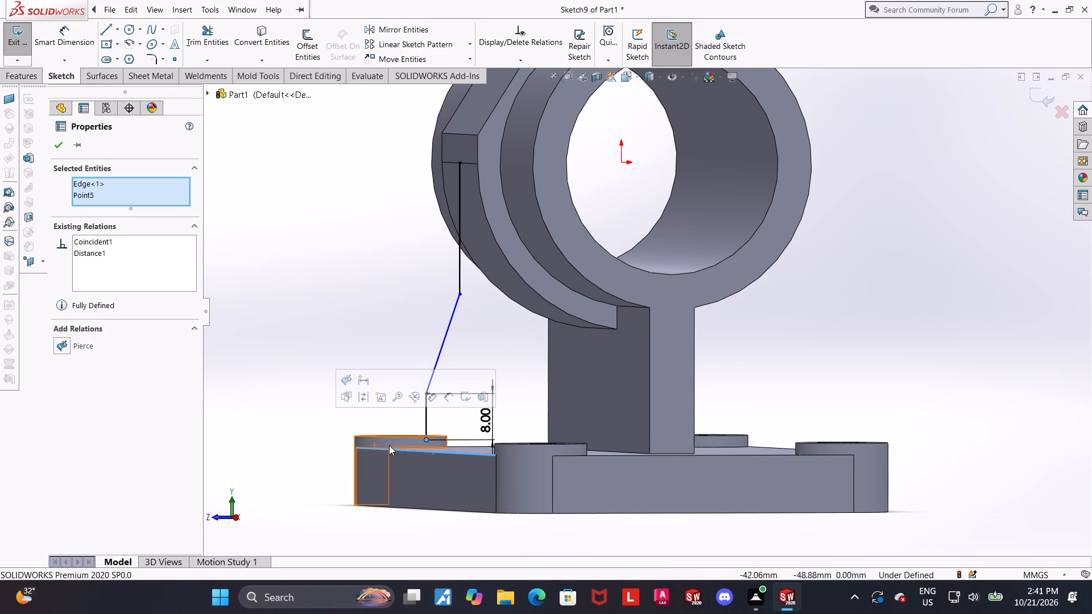
Delete the Coincident relation from the line chain's lower endpoint.
left_click(338, 445)
left_click(428, 441)
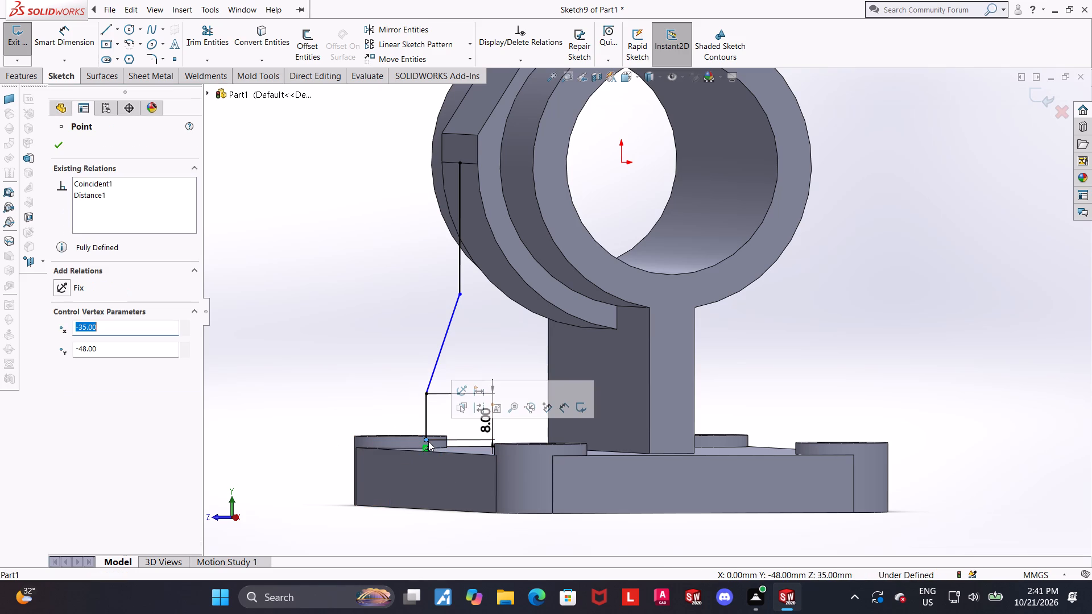
right_click(426, 446)
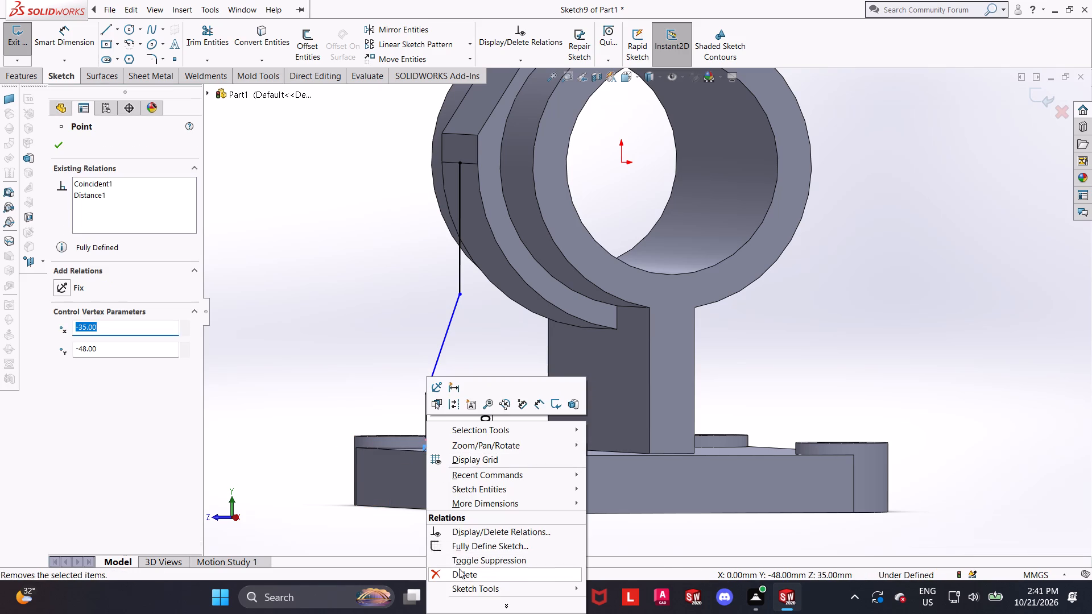
left_click(460, 573)
left_click(379, 406)
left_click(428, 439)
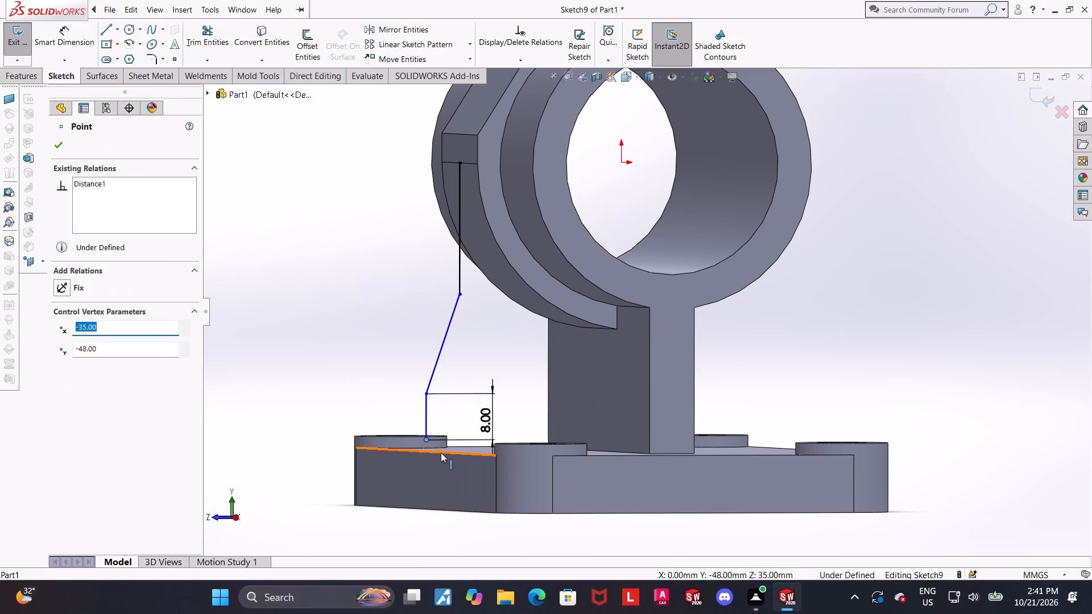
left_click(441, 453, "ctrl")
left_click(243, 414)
Set the Right view and display the model with hidden lines visible.
middle_click_drag(347, 429, 340, 467)
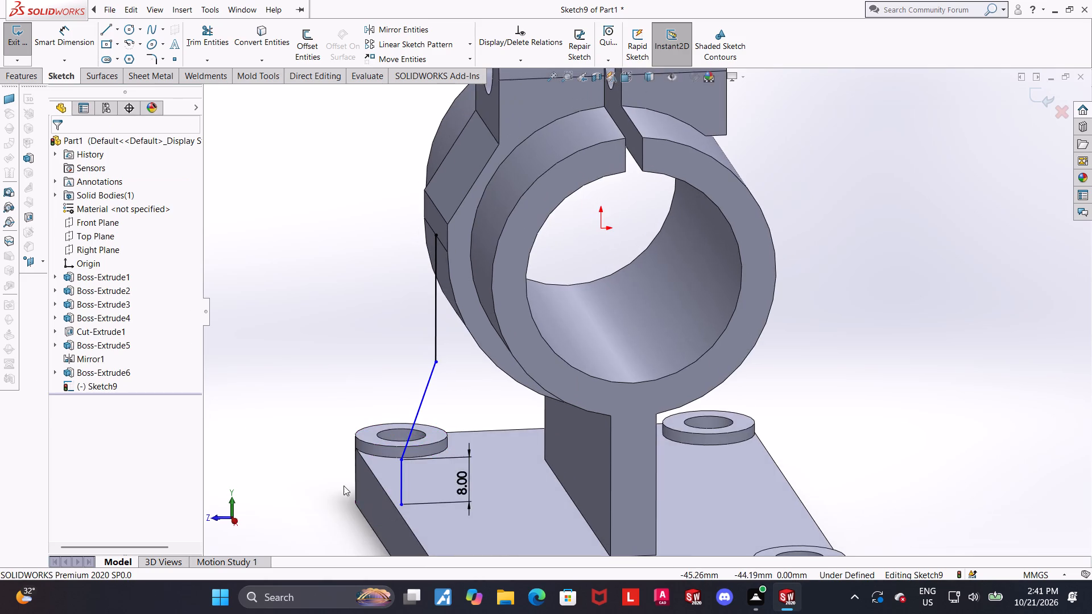
scroll(379, 489, "up", 5)
left_click(117, 386)
left_click(142, 375)
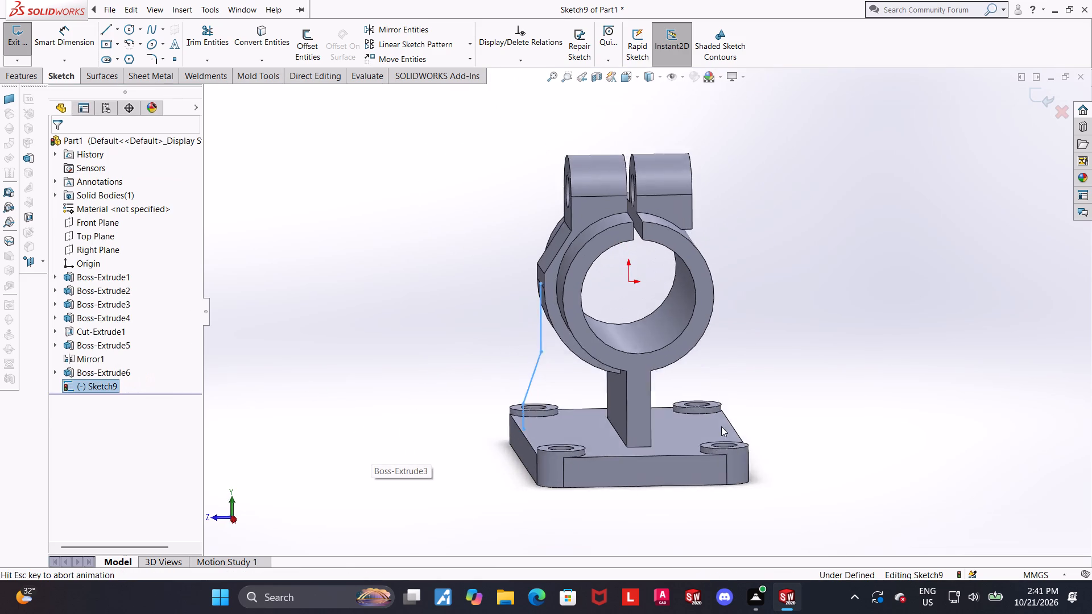
left_click(634, 74)
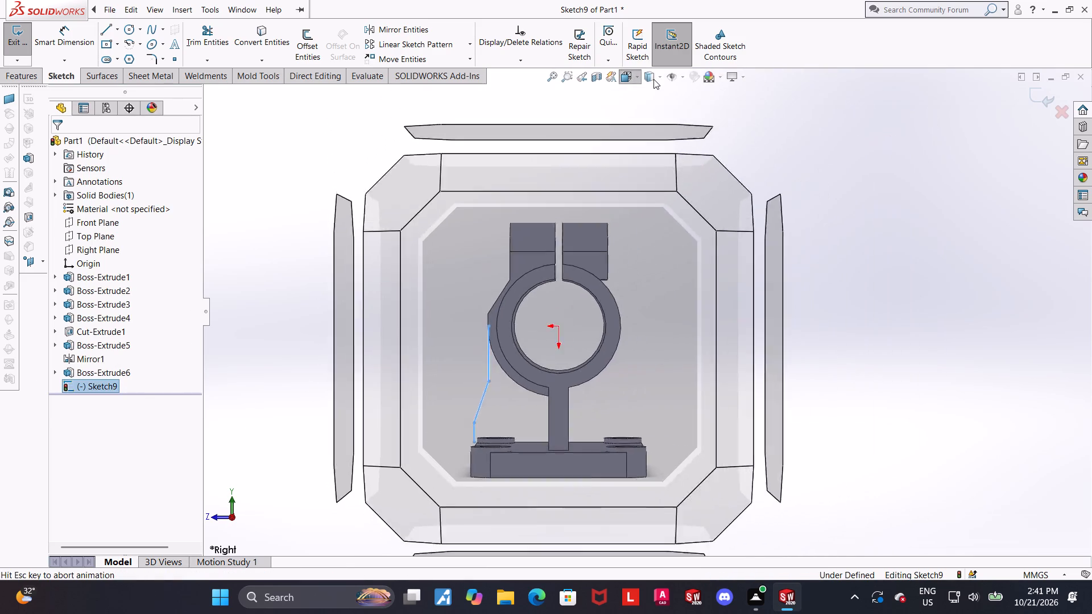
left_click(560, 318)
left_click(657, 74)
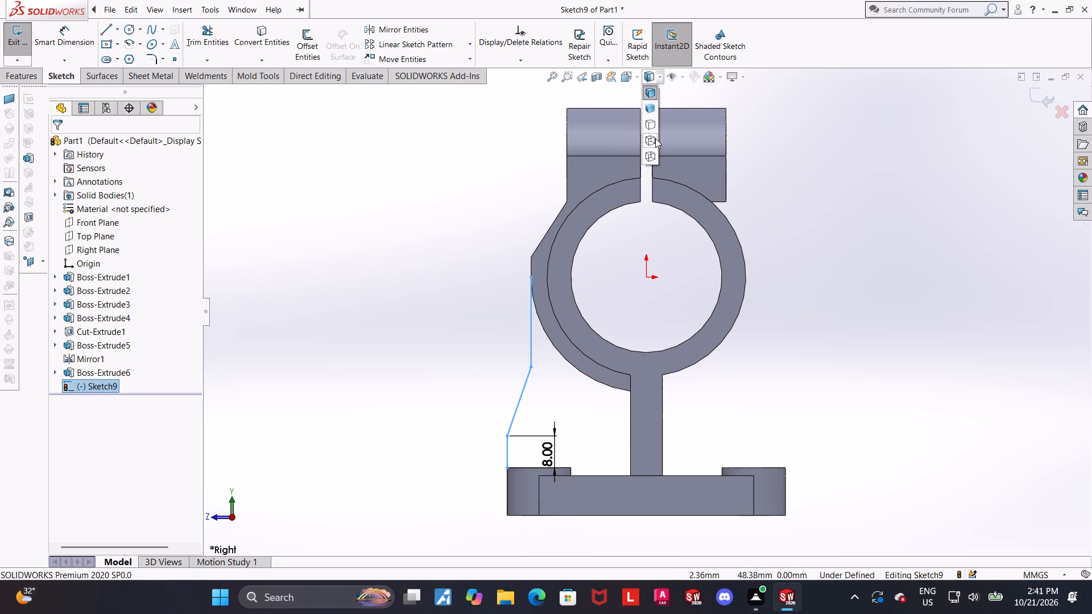
left_click(652, 138)
left_click(462, 515)
Make the line chain's lower endpoint coincident with the base plate's top edge beneath the boss and exit the sketch.
scroll(497, 496, "down", 4)
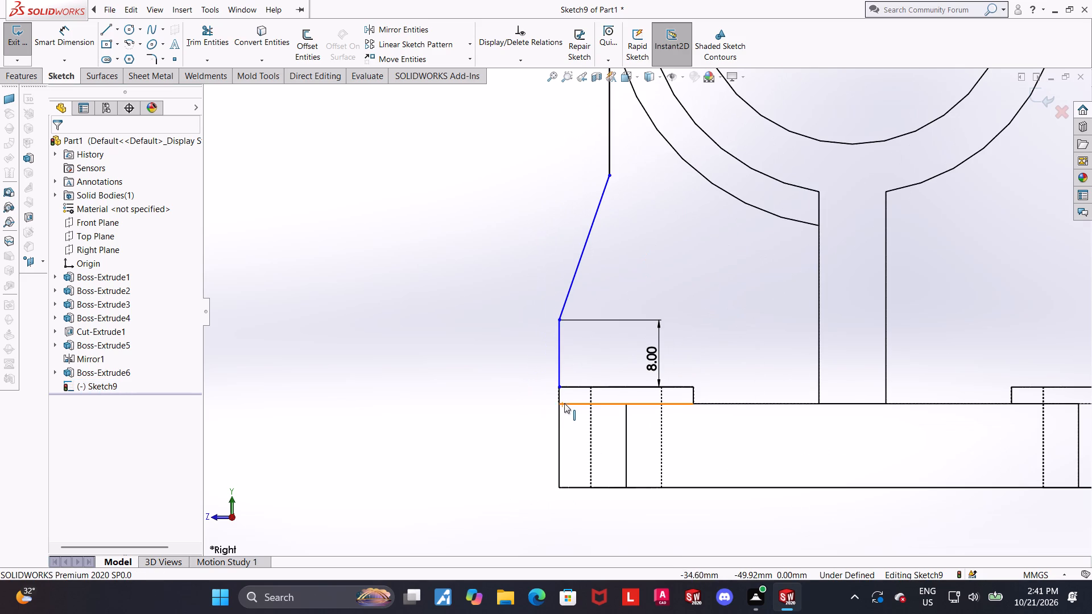
left_click(565, 403)
left_click(559, 391, "ctrl")
left_click(545, 392)
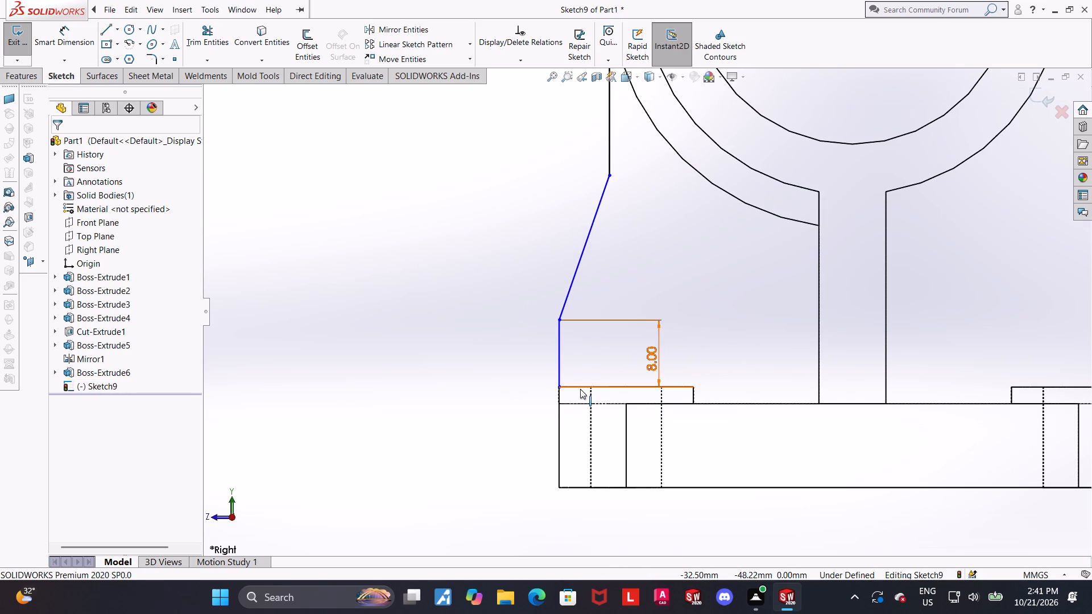
left_click(558, 389)
left_click(571, 402, "ctrl")
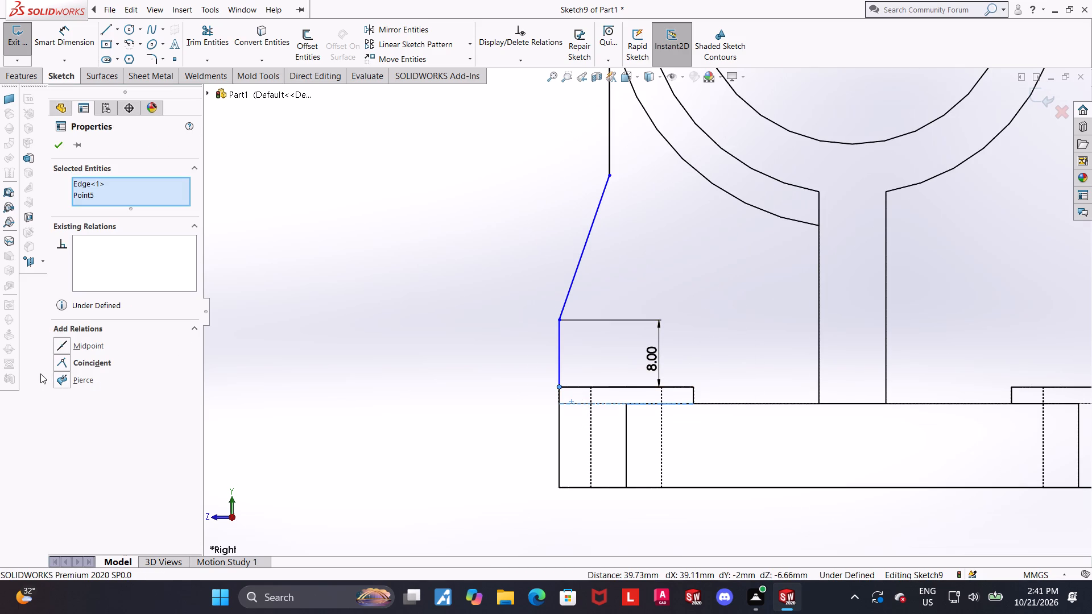
left_click(64, 358)
left_click(439, 417)
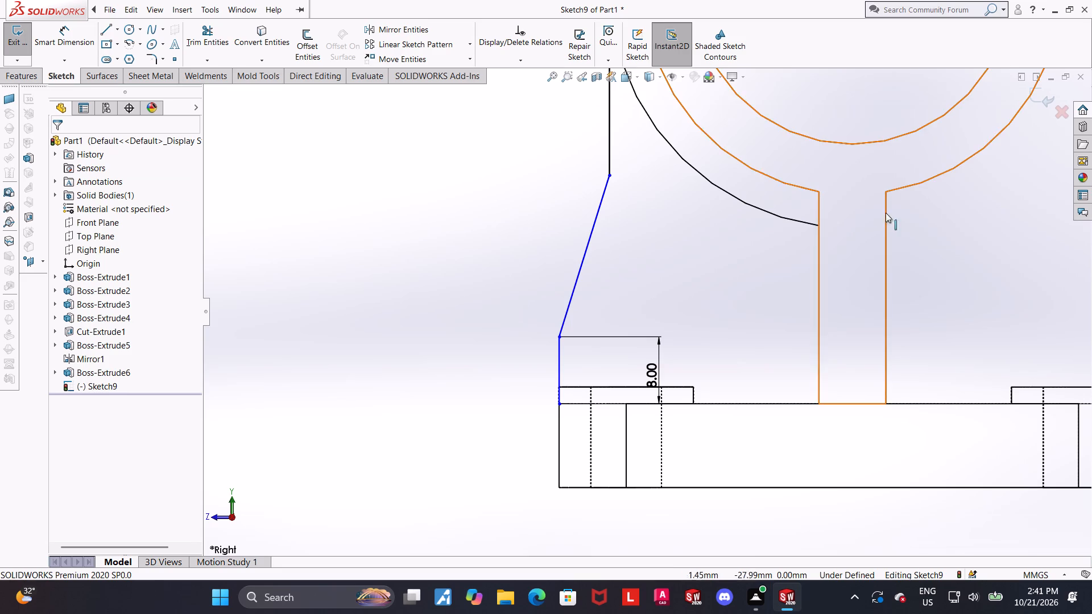
left_click(1037, 101)
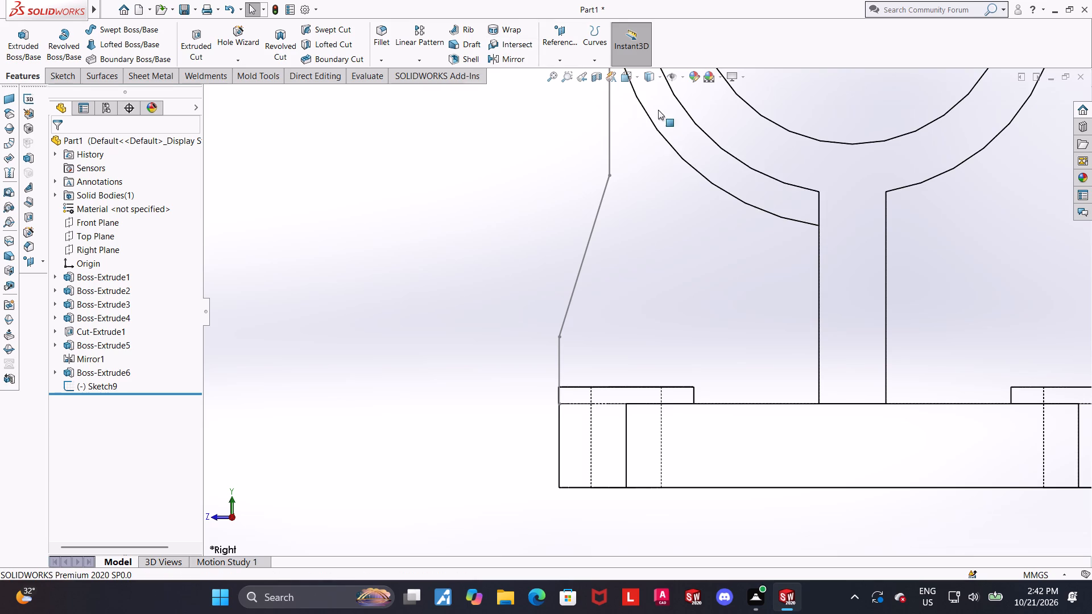
Reopen the side profile sketch, align its lower vertical line with the base plate's vertical side edge, and exit the sketch.
scroll(666, 225, "up", 3)
left_click(81, 381)
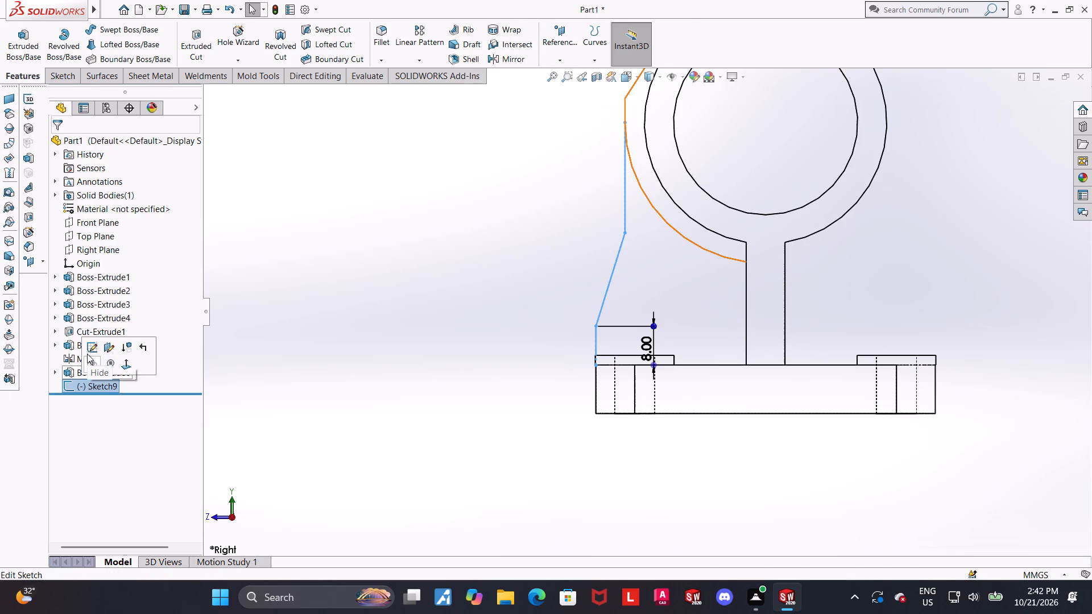
left_click(89, 348)
left_click(545, 345)
scroll(693, 316, "down", 3)
left_click(718, 318)
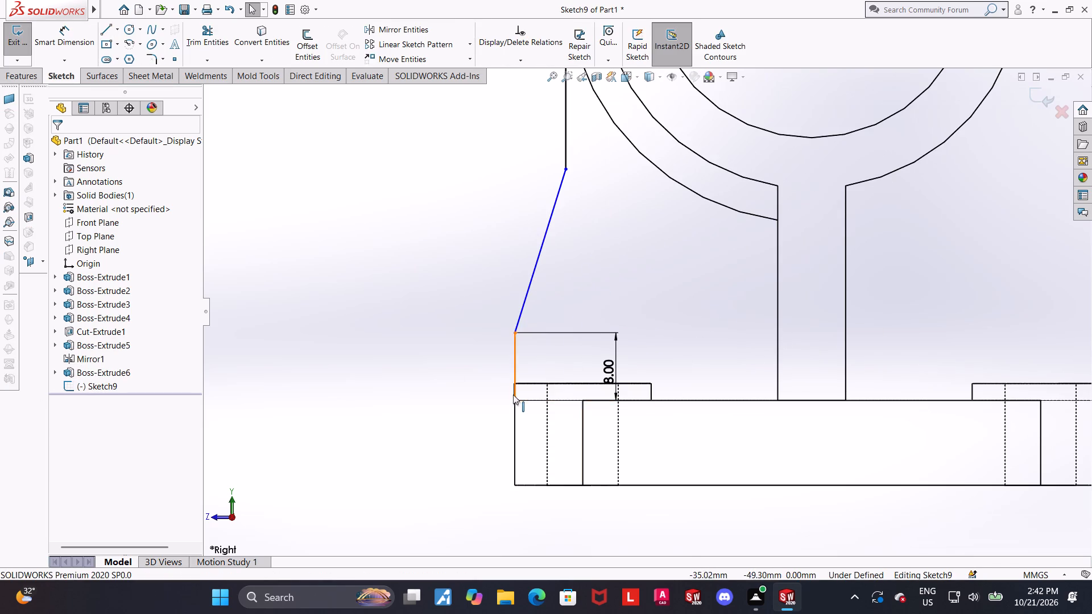
scroll(512, 400, "down", 4)
left_click(553, 384)
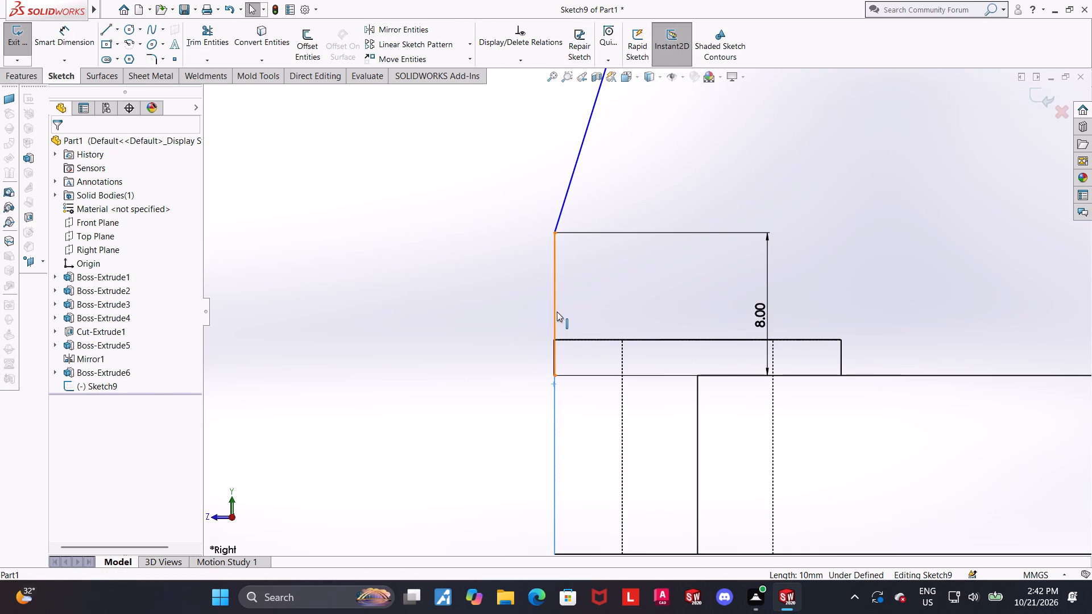
left_click(557, 312, "ctrl")
left_click(63, 349)
left_click(298, 356)
scroll(395, 362, "up", 2)
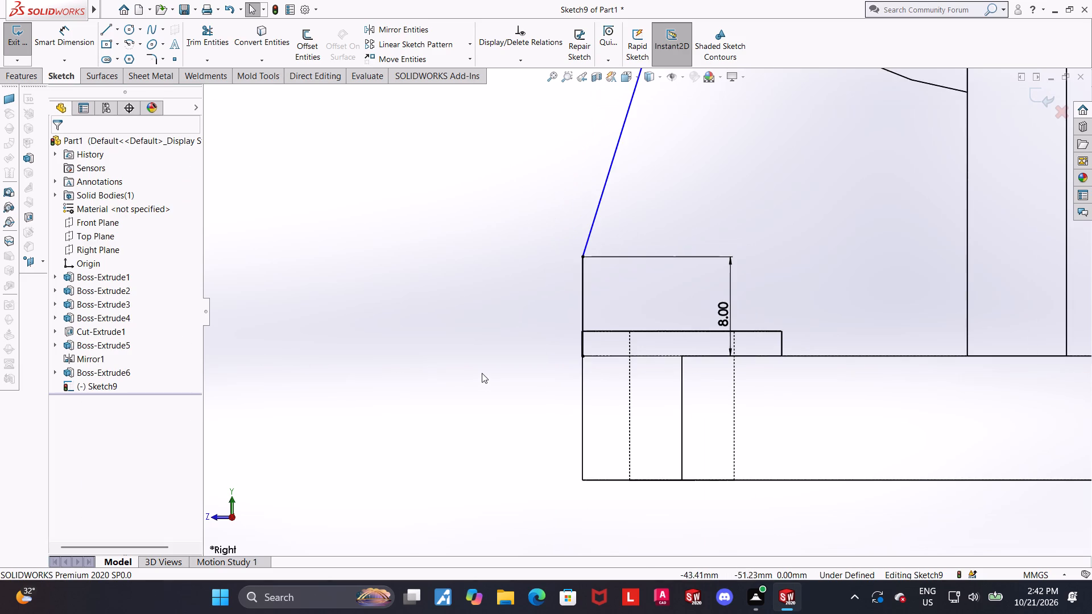
left_click(485, 378)
scroll(485, 378, "up", 4)
scroll(803, 392, "up", 5)
scroll(756, 226, "down", 4)
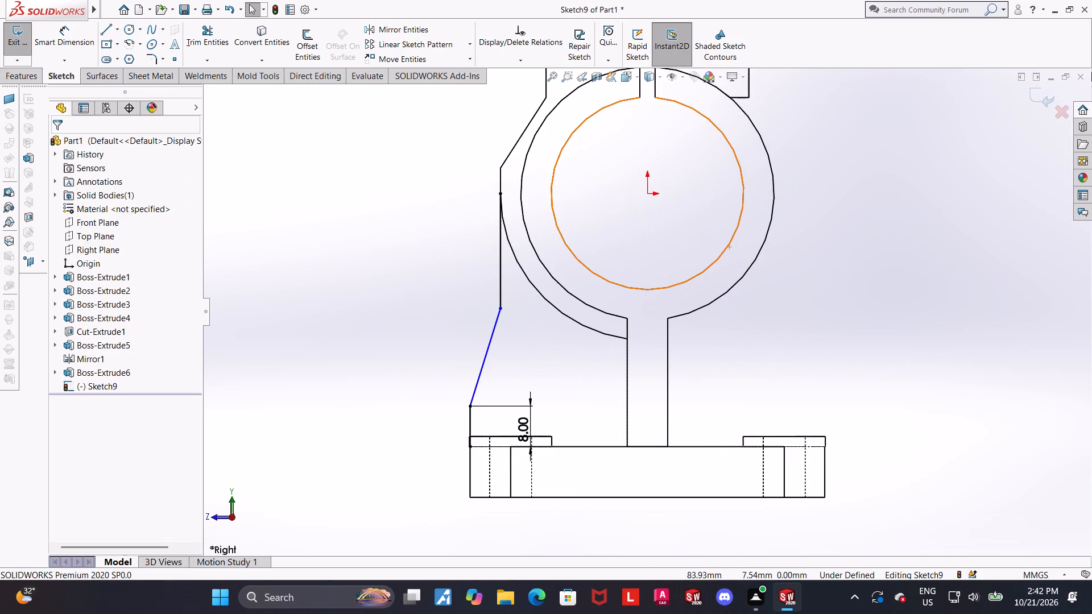
left_click(1036, 100)
Display the model shaded with edges in an angled view.
middle_click_drag(758, 250, 775, 275)
scroll(775, 275, "up", 1)
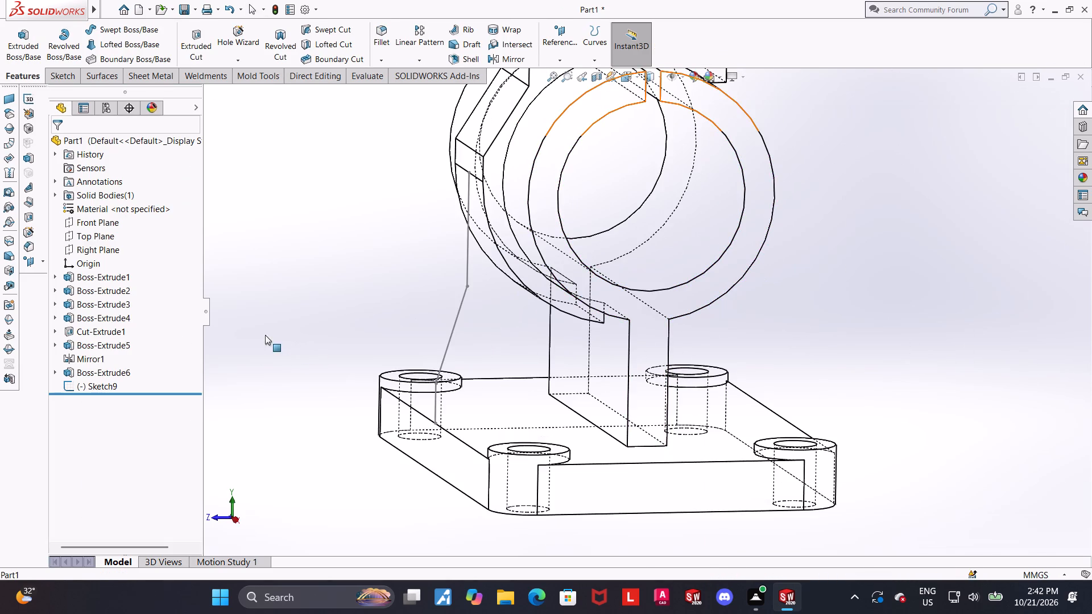
middle_click_drag(310, 213, 317, 219)
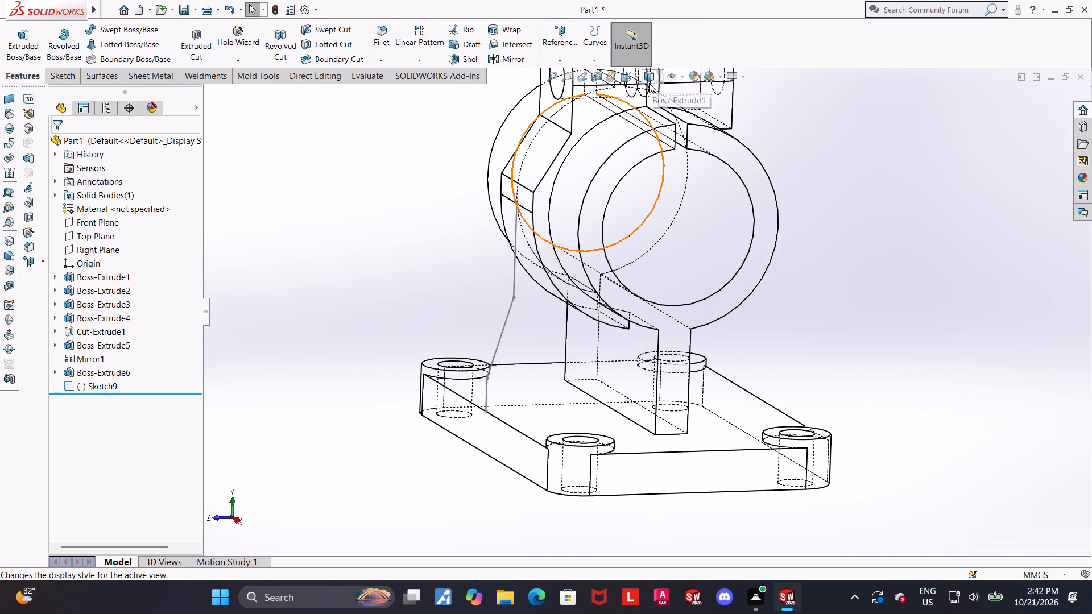
left_click(649, 83)
left_click(652, 87)
Create an 8 mm thick rib from the side profile sketch, with the material side flipped toward the support web.
left_click(456, 35)
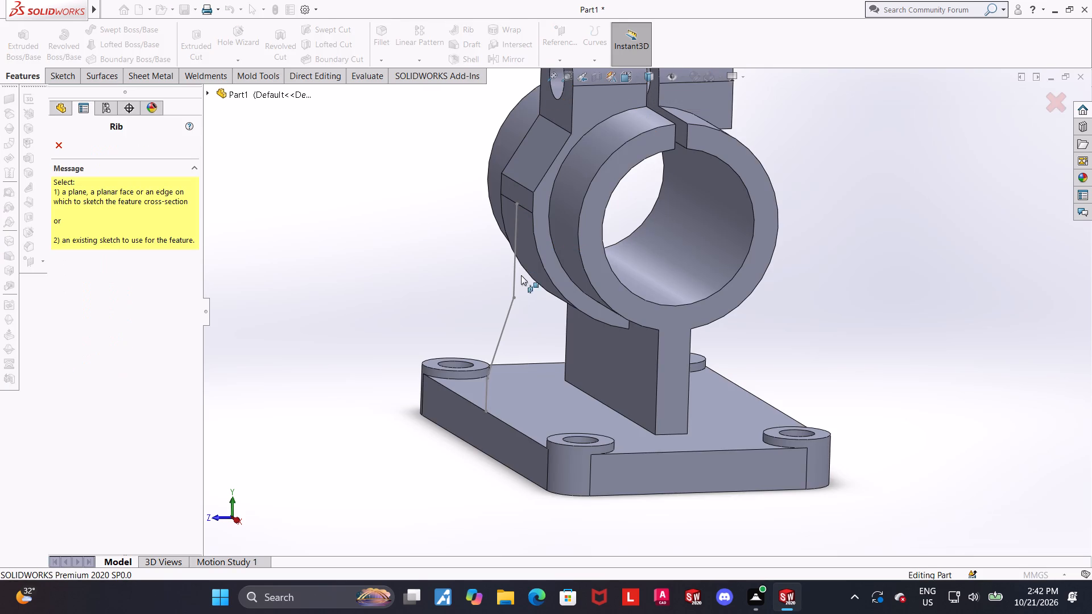
left_click(511, 309)
middle_click_drag(423, 309, 427, 314)
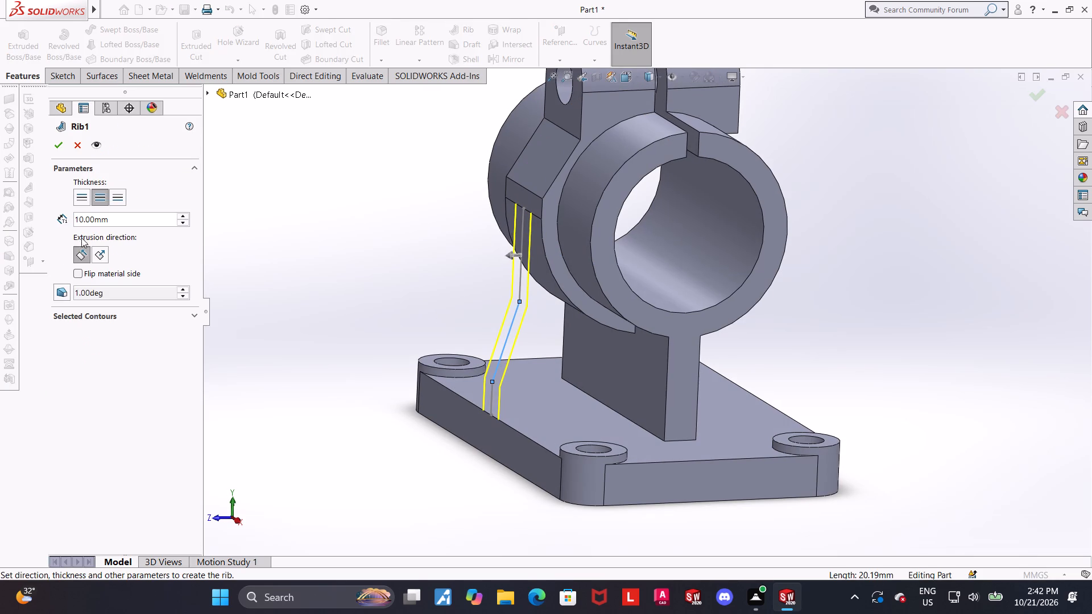
left_click(77, 274)
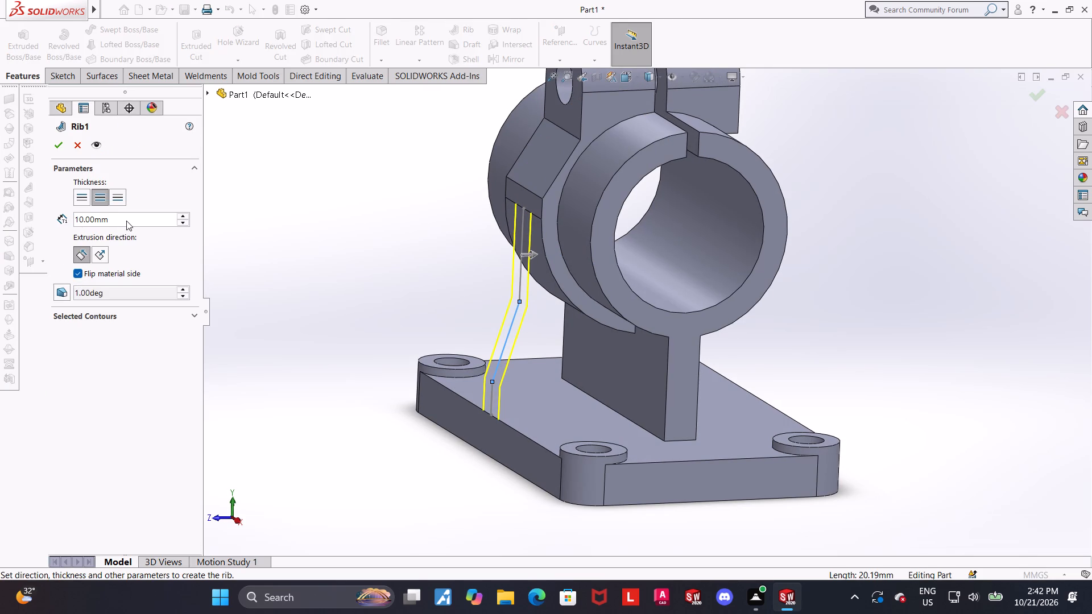
left_click(127, 219)
left_click_drag(136, 219, 0, 210)
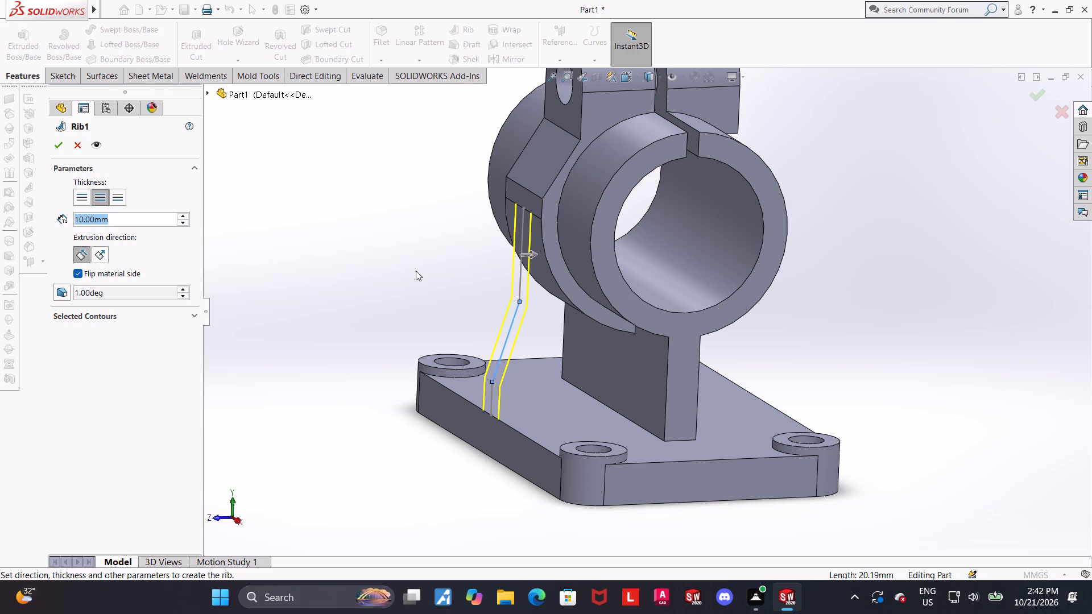
key("8")
key("Return")
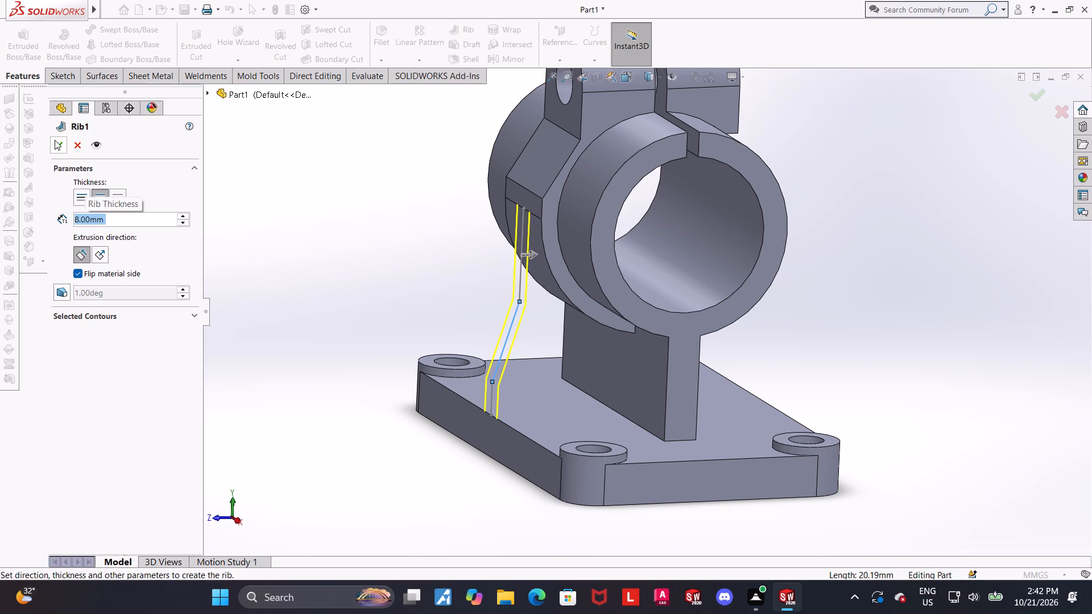
left_click(55, 140)
left_click(386, 320)
Examine the new rib from several sides, including where it meets the ring, support web and base plate.
middle_click_drag(394, 323, 449, 358)
scroll(394, 323, "up", 1)
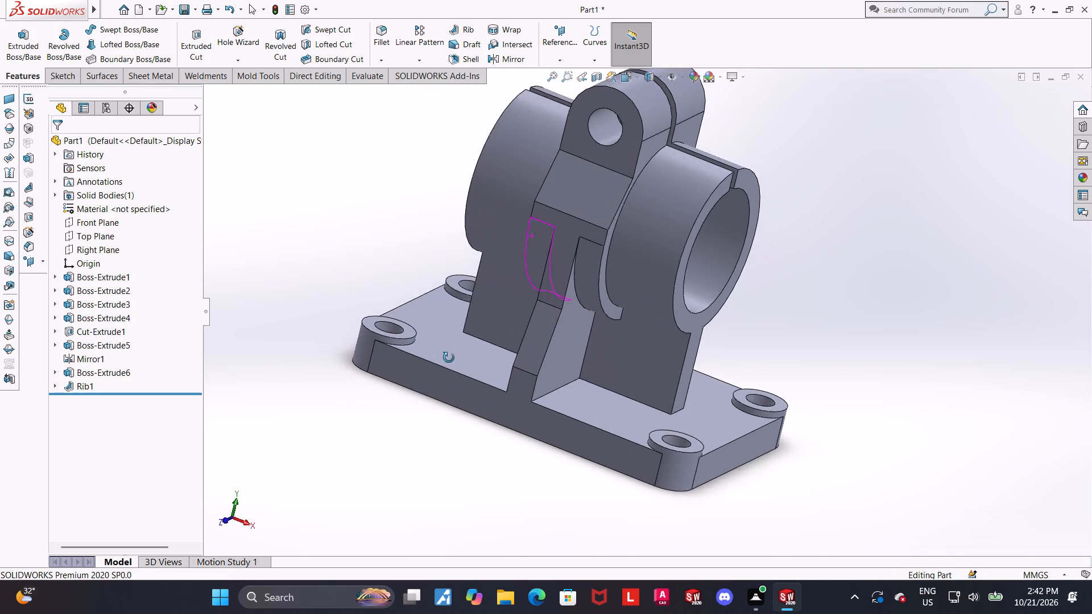
middle_click_drag(449, 358, 433, 341)
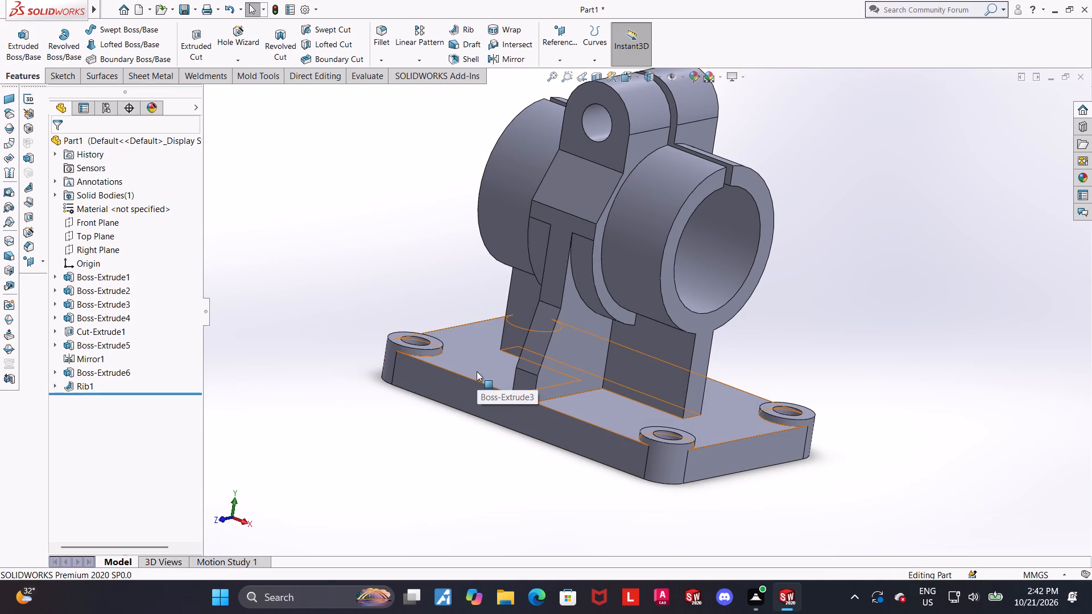
middle_click_drag(493, 366, 424, 317)
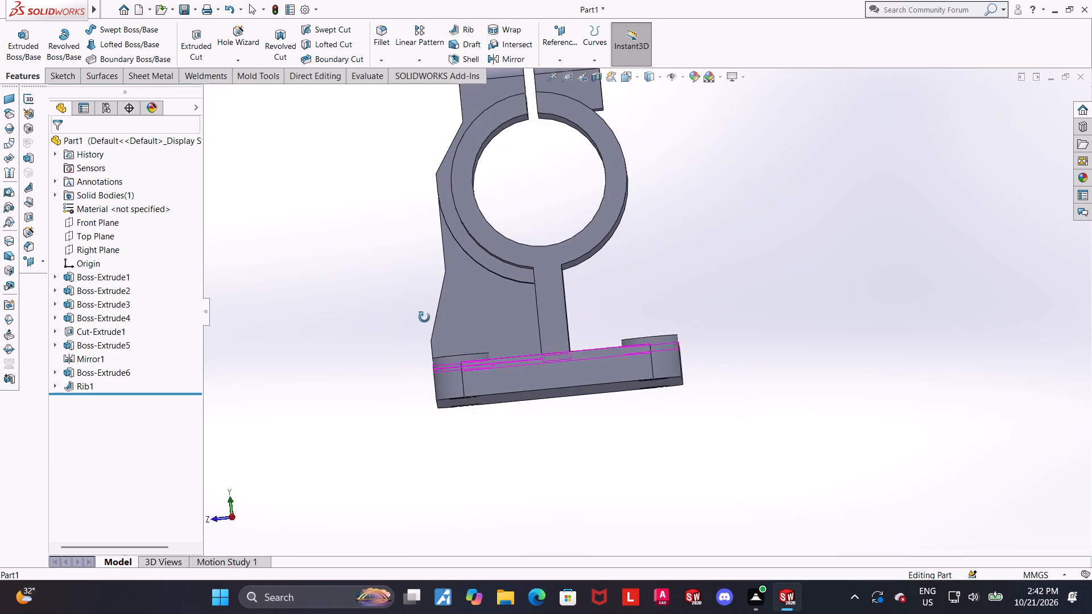
middle_click_drag(424, 317, 405, 322)
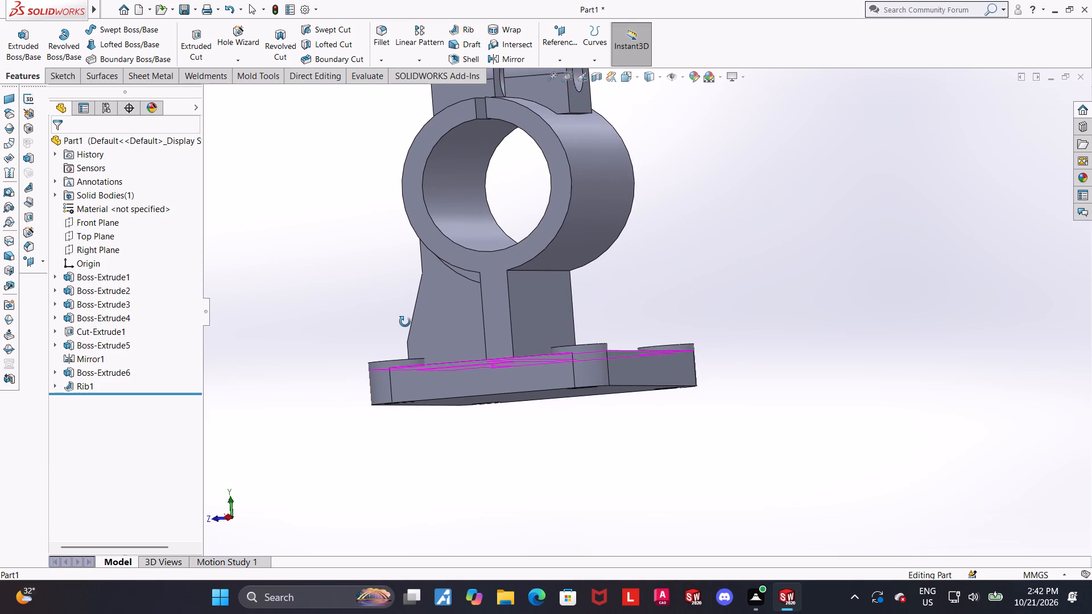
middle_click_drag(405, 322, 404, 325)
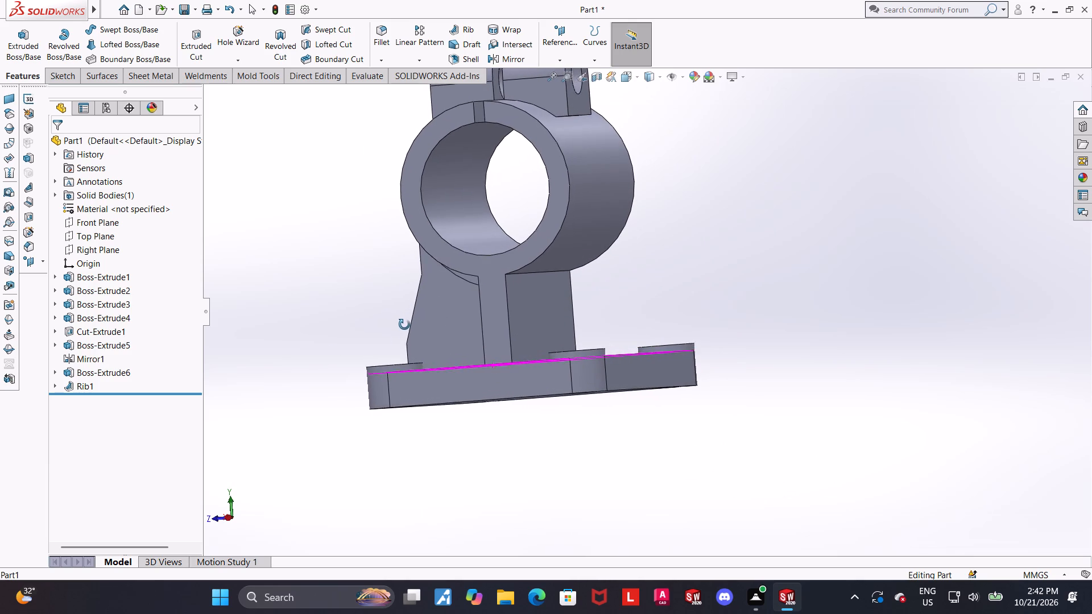
middle_click_drag(404, 325, 418, 335)
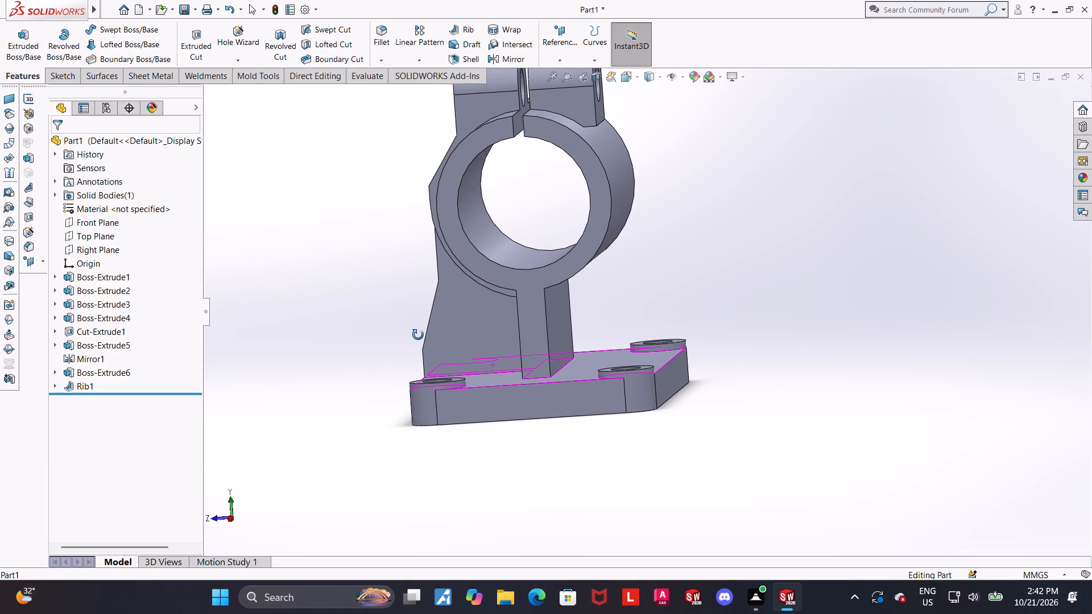
middle_click_drag(418, 335, 506, 326)
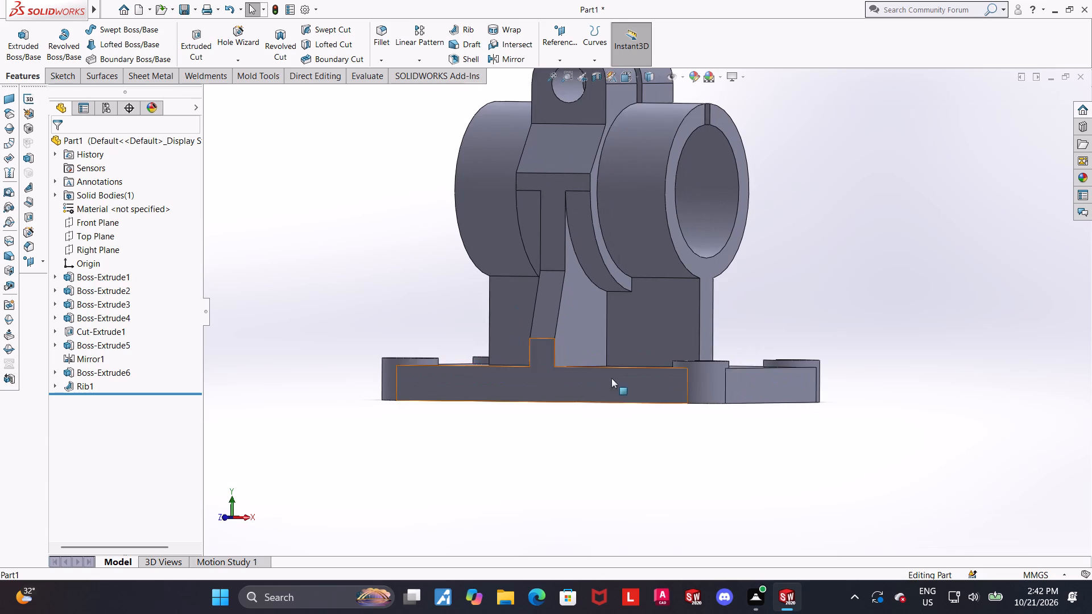
scroll(673, 384, "up", 2)
scroll(715, 359, "down", 2)
middle_click_drag(747, 281, 735, 313)
scroll(729, 296, "down", 1)
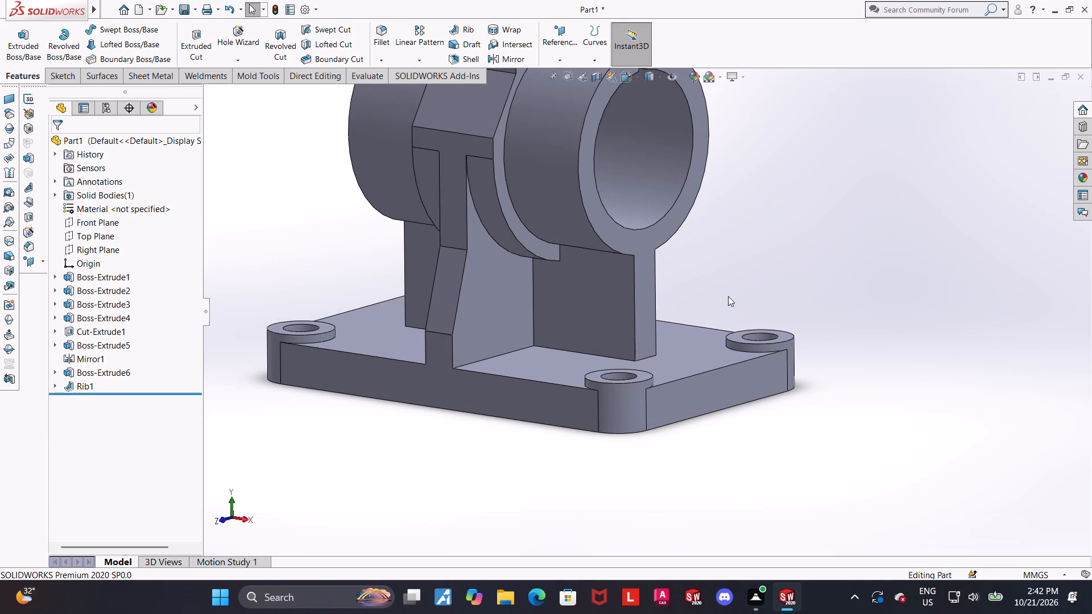
middle_click_drag(704, 305, 704, 321)
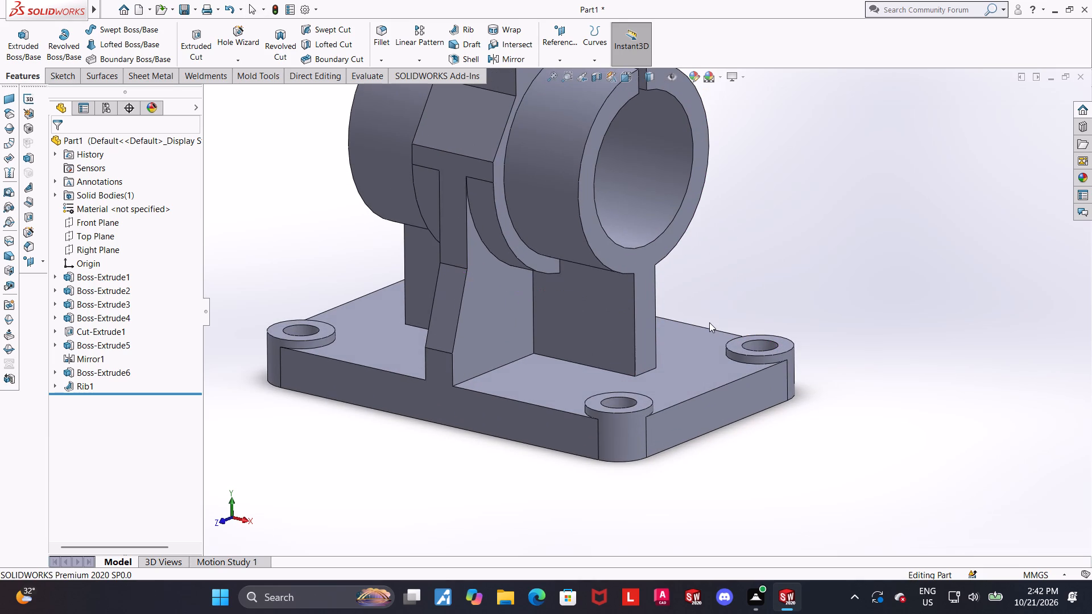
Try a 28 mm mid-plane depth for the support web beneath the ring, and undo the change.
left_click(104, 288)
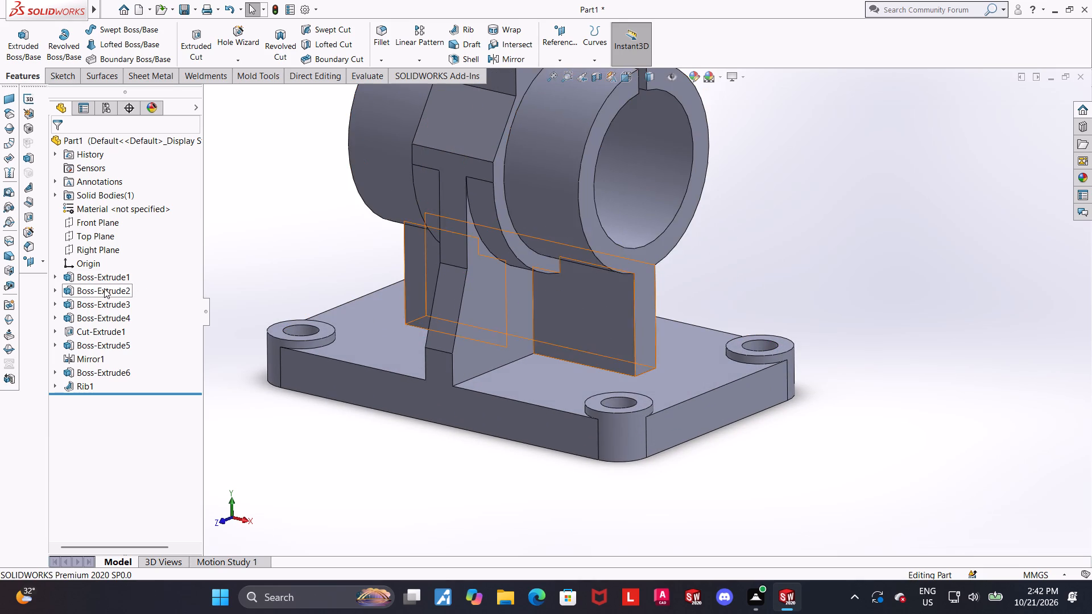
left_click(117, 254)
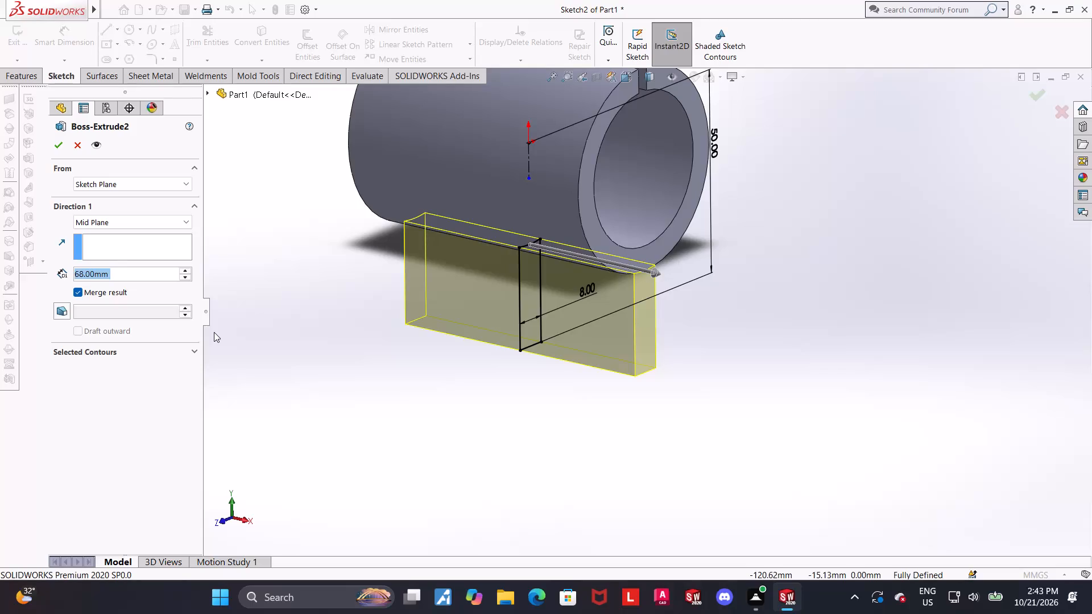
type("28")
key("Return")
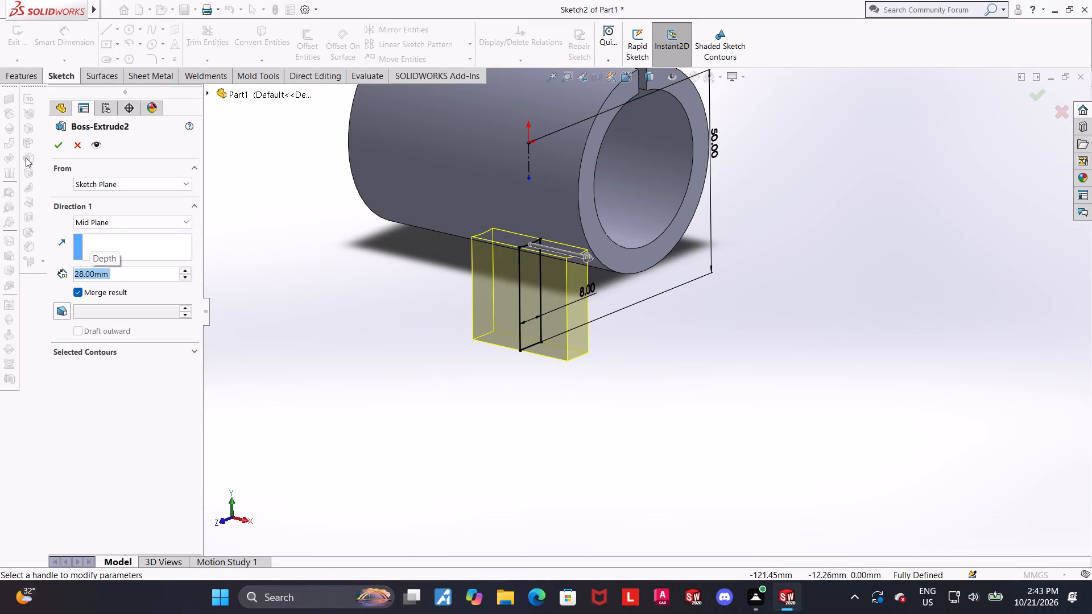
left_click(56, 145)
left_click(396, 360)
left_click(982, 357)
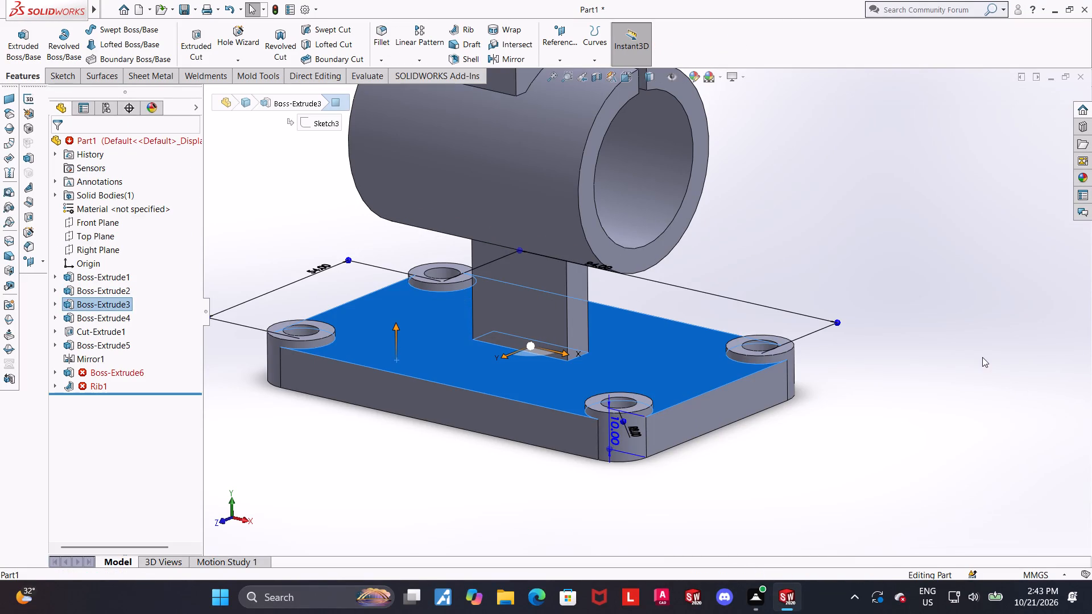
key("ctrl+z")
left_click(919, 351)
Examine the complete clamp model in the isometric view.
middle_click_drag(912, 343, 905, 348)
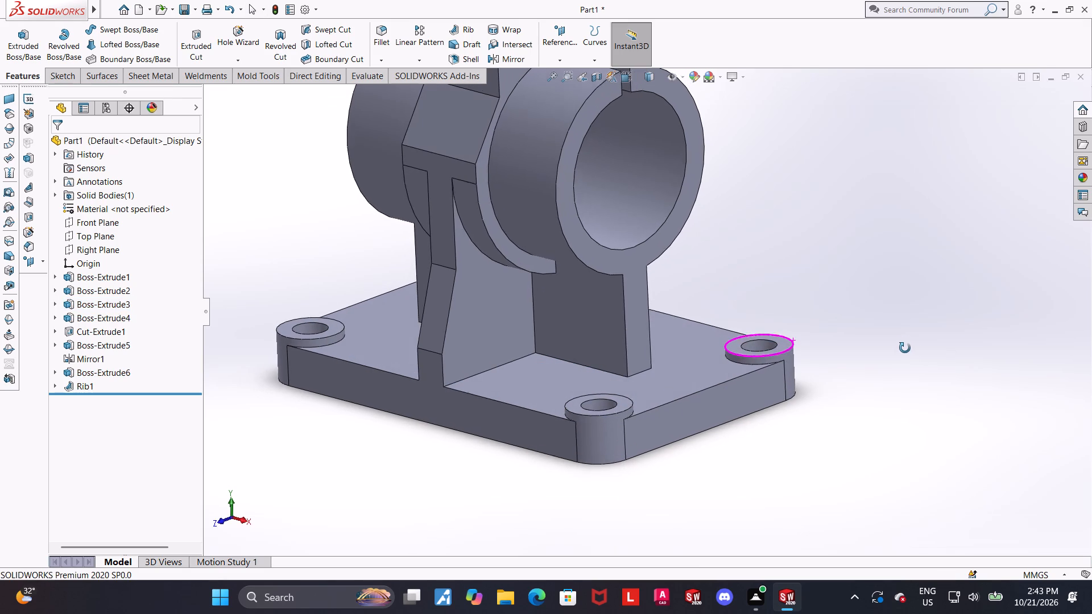
middle_click_drag(905, 348, 905, 358)
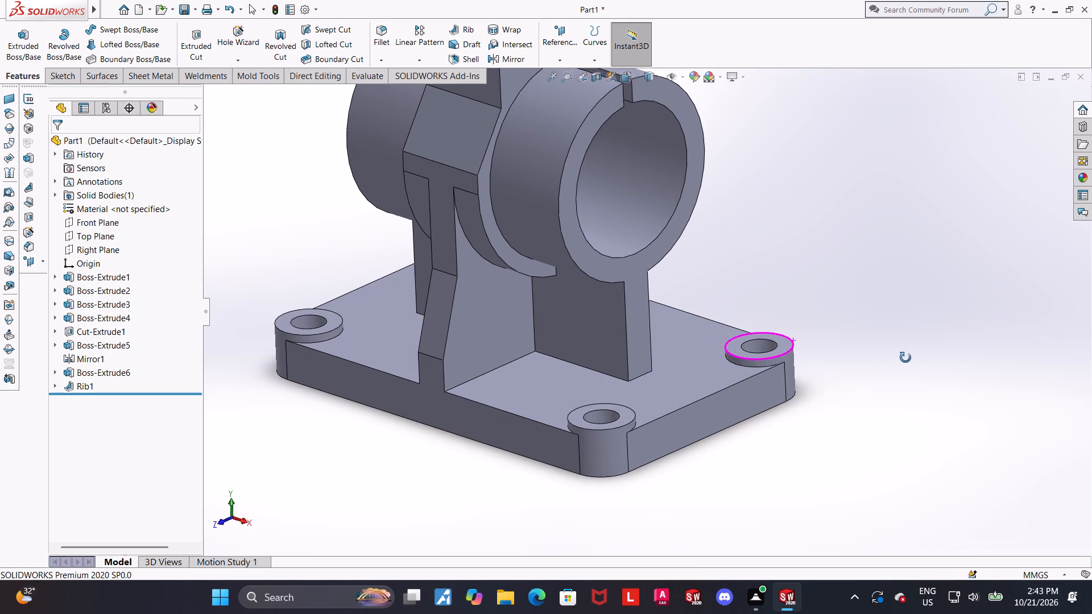
middle_click_drag(905, 358, 909, 359)
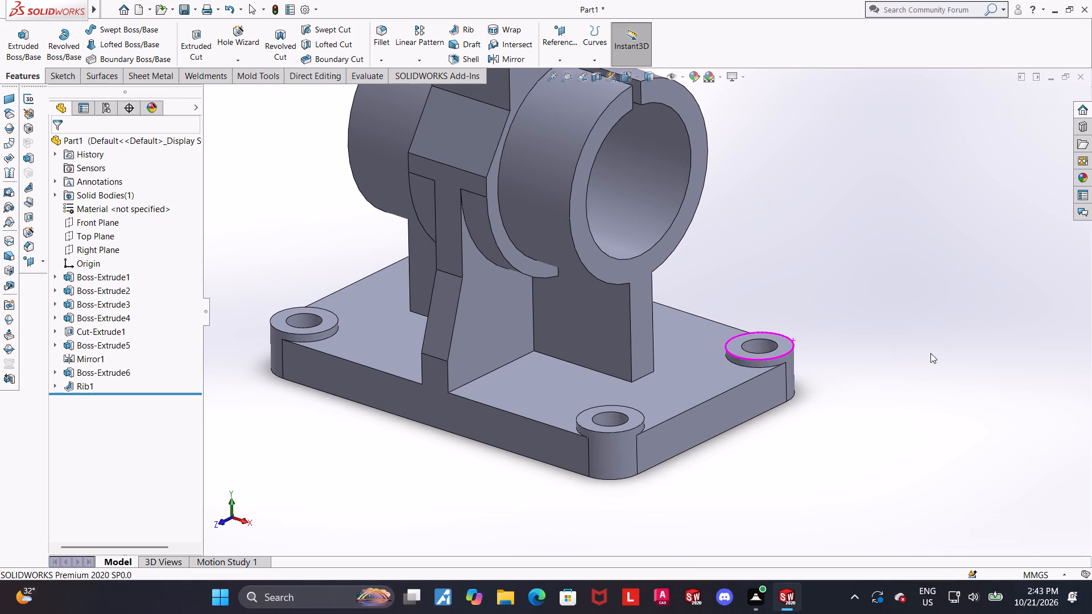
key("ctrl+7")
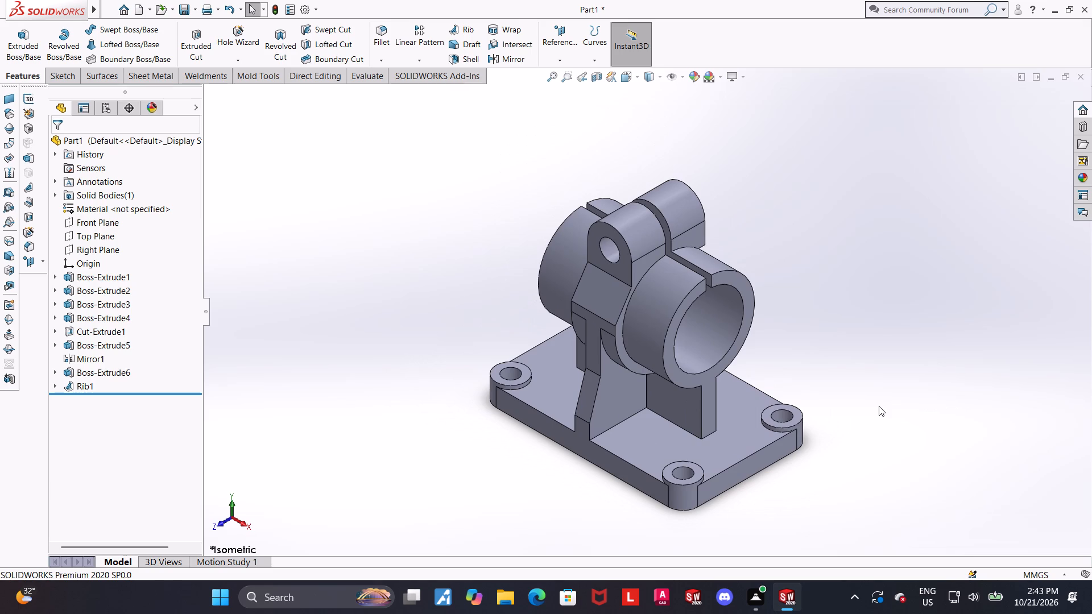
scroll(879, 406, "up", 1)
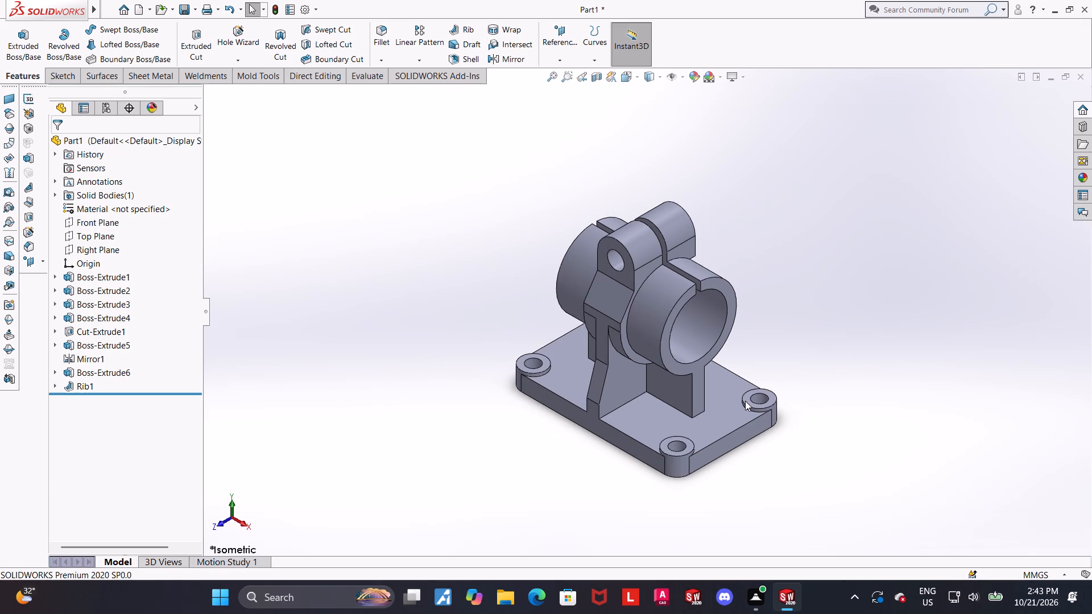
scroll(670, 367, "down", 1)
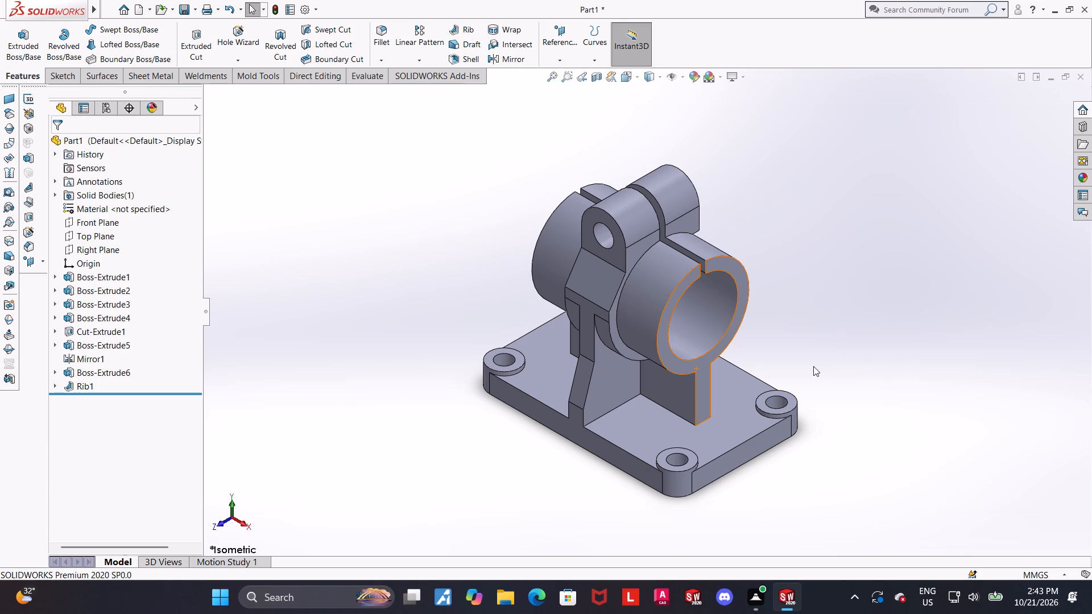
scroll(813, 366, "up", 1)
scroll(813, 366, "down", 1)
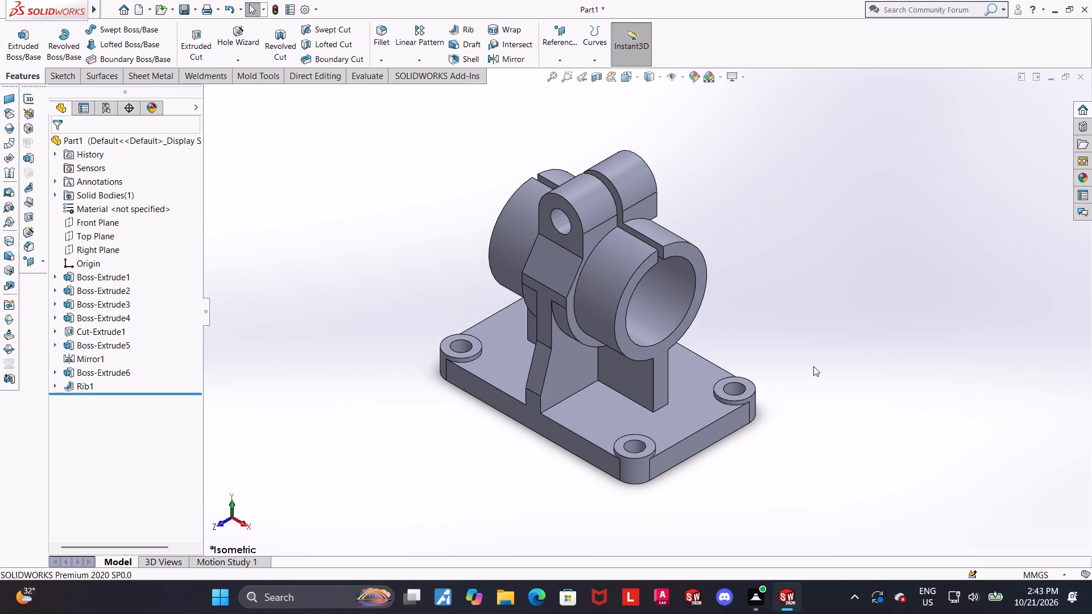
scroll(813, 366, "up", 1)
scroll(819, 313, "down", 1)
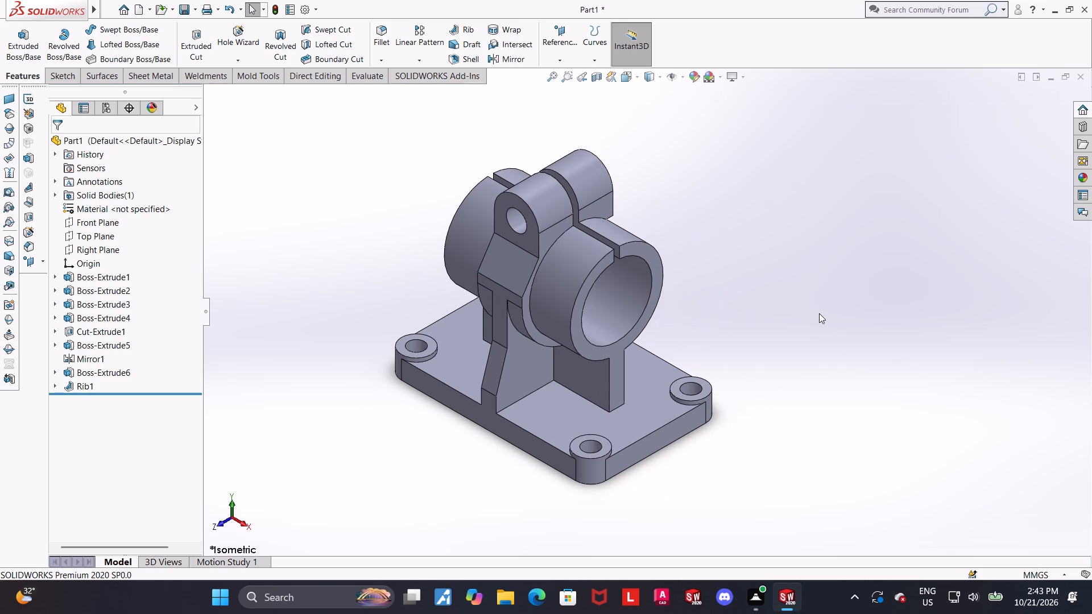
scroll(819, 313, "down", 1)
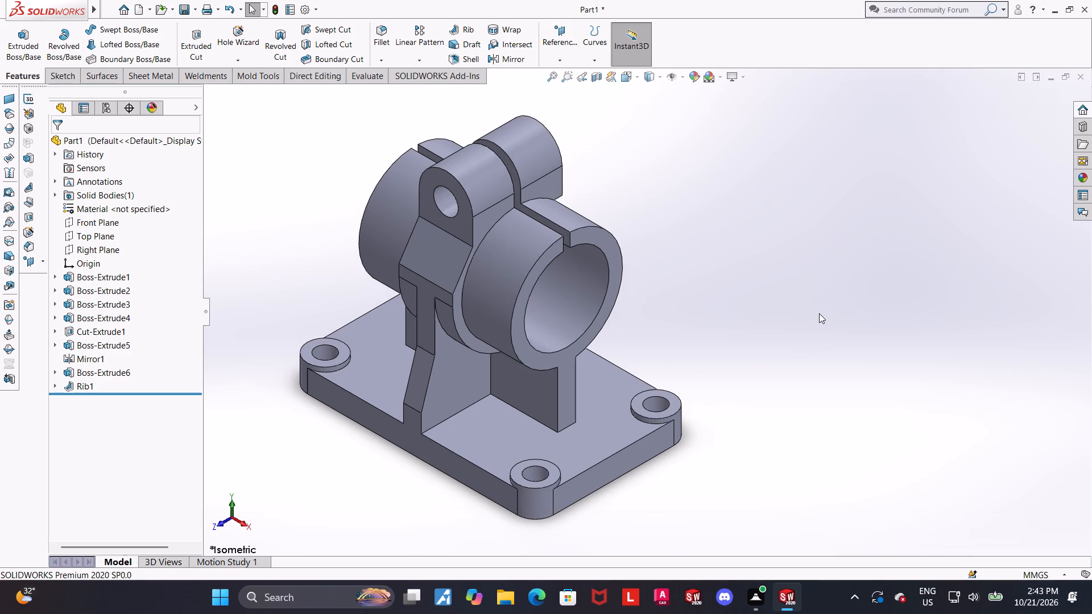
scroll(819, 313, "down", 1)
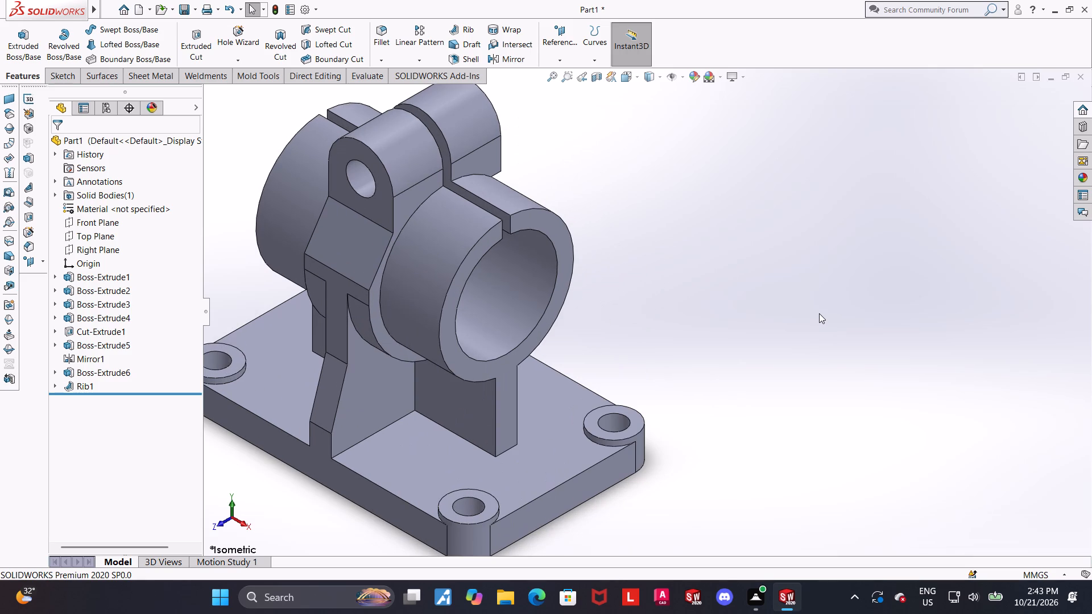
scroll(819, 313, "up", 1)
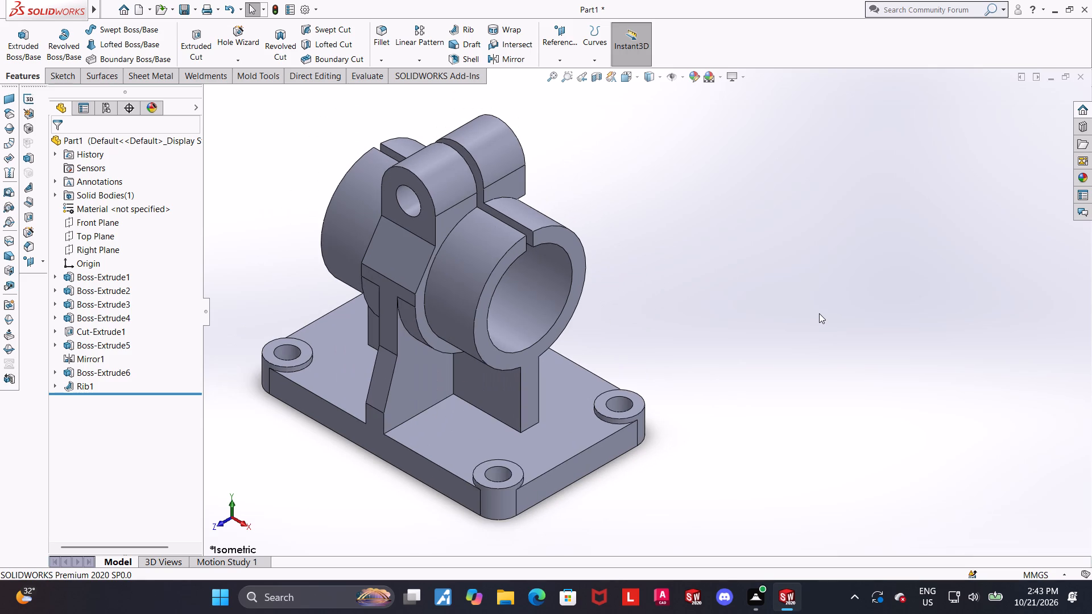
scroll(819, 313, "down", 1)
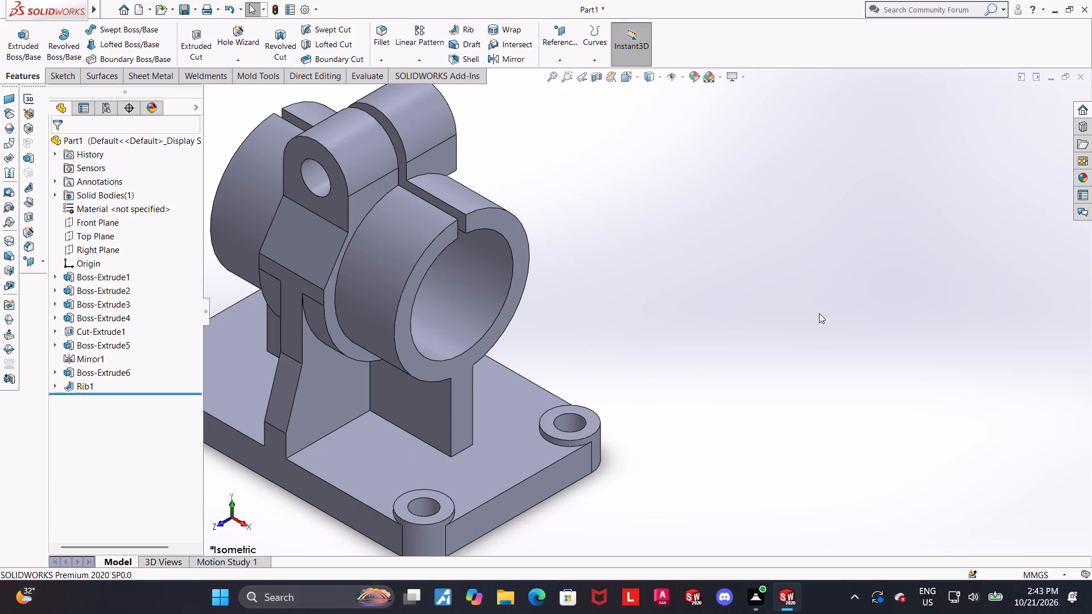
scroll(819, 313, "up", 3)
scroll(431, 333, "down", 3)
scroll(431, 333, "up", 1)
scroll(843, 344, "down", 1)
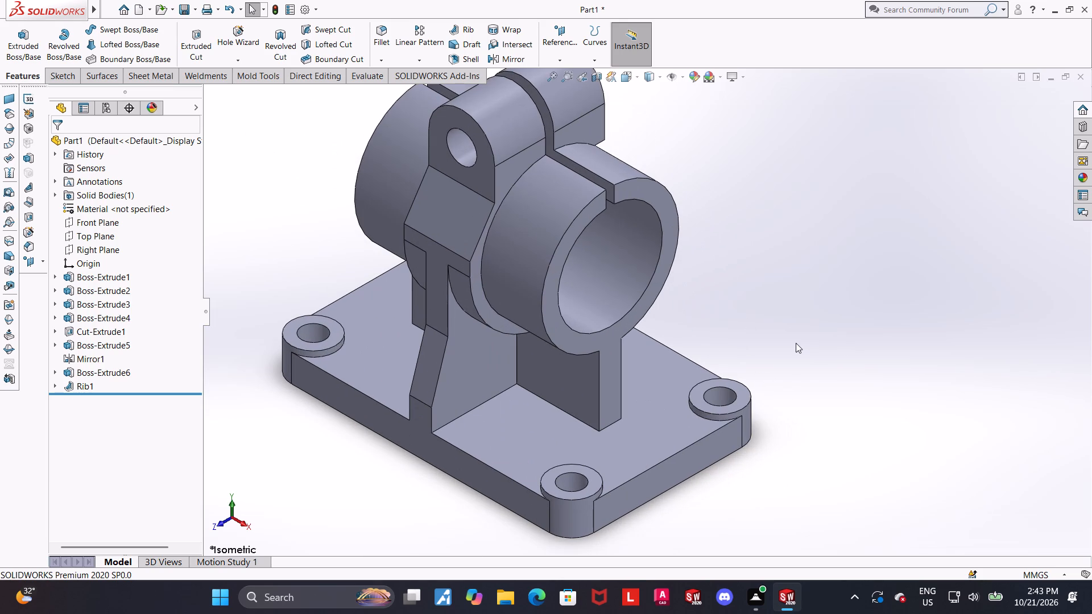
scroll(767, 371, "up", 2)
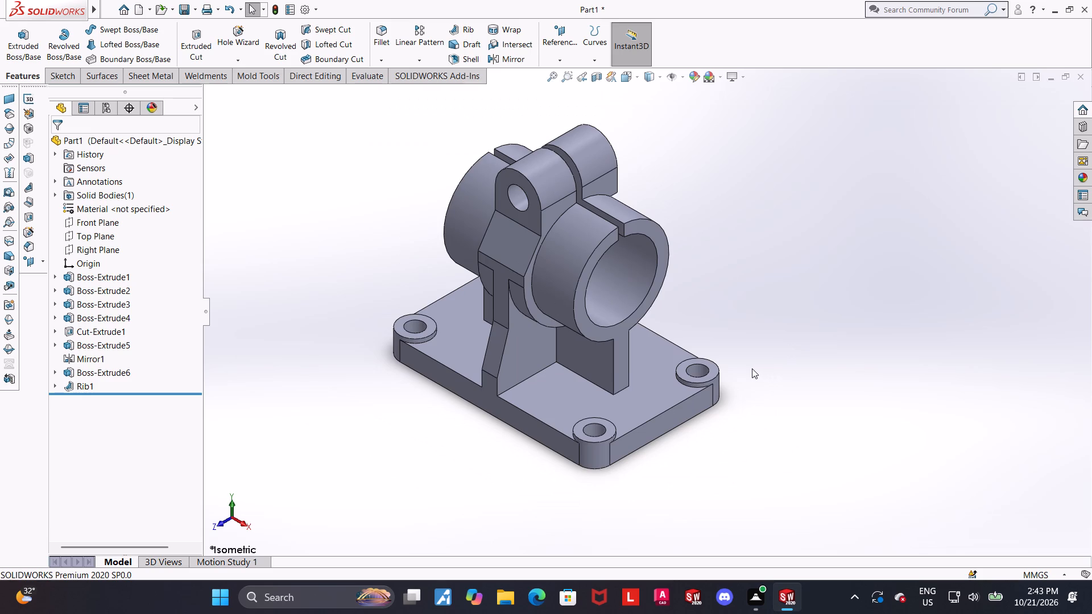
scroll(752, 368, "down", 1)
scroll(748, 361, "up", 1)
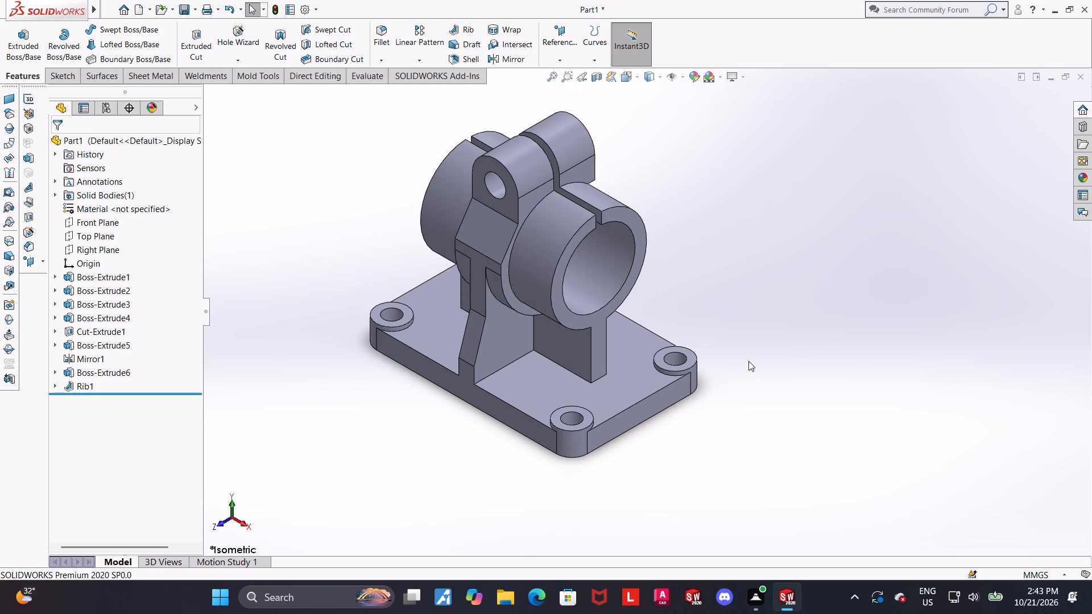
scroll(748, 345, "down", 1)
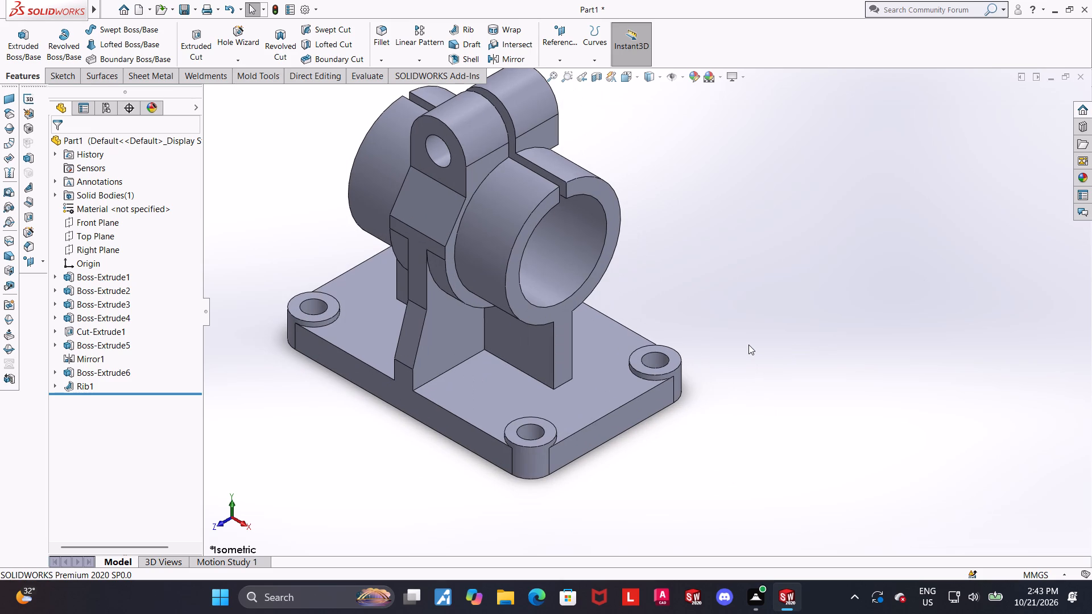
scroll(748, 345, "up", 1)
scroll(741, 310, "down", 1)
Mirror the Boss-Extrude6 and Rib1 features about the Front Plane to the opposite side of the clamp.
middle_click_drag(715, 314, 700, 225)
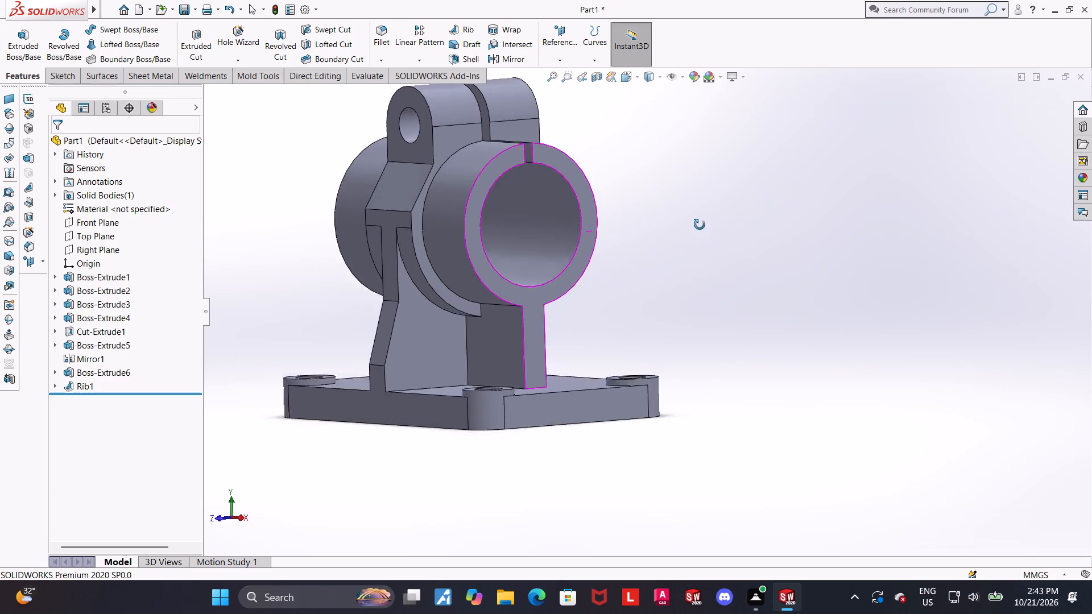
middle_click_drag(700, 225, 727, 285)
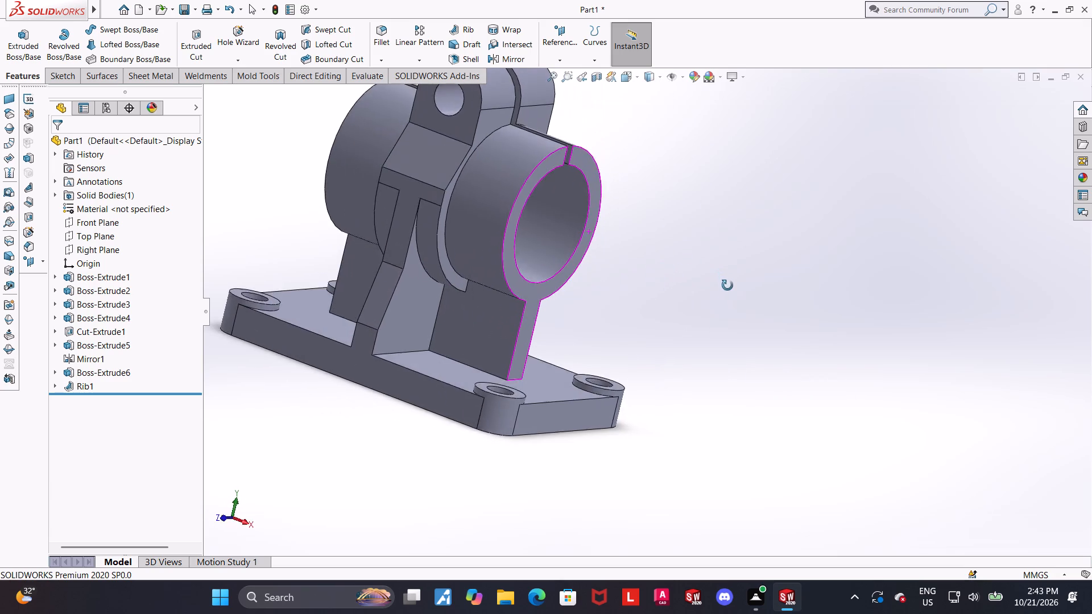
middle_click_drag(727, 285, 651, 294)
scroll(676, 273, "up", 2)
scroll(710, 211, "down", 2)
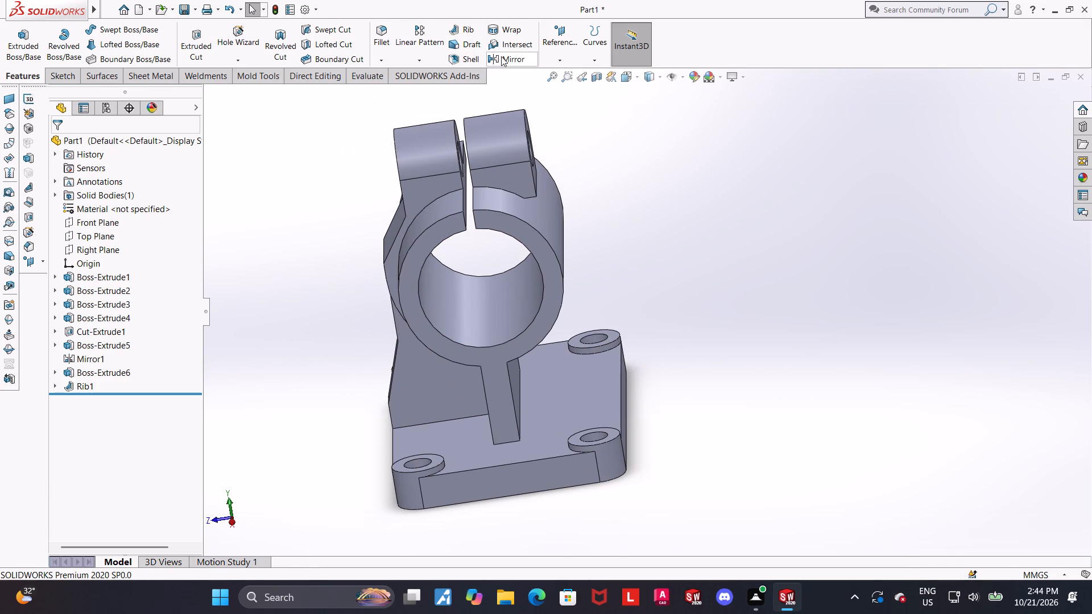
left_click(501, 56)
left_click(207, 87)
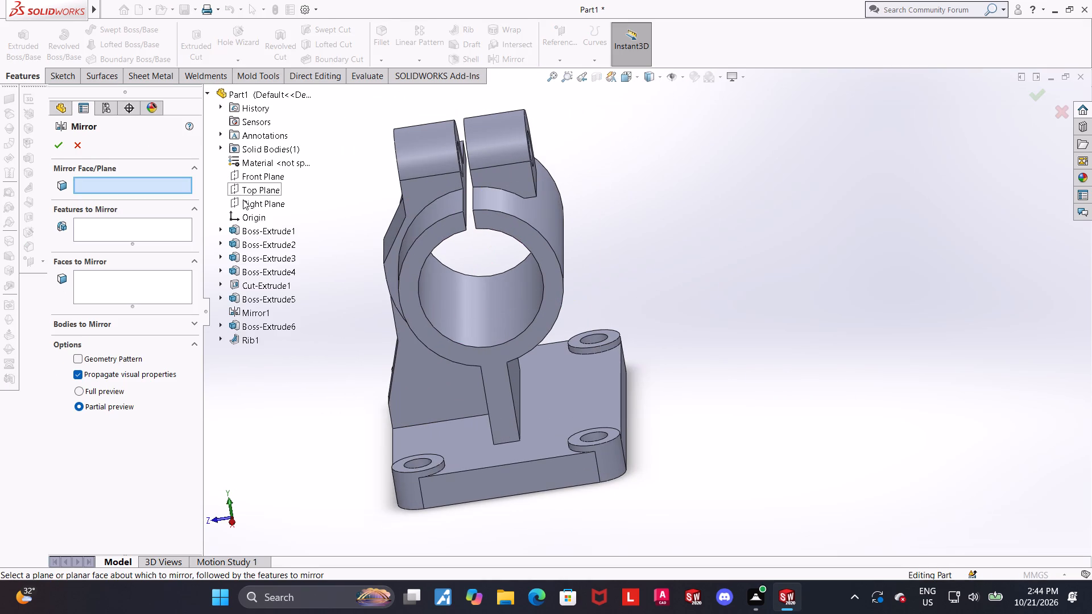
left_click(246, 179)
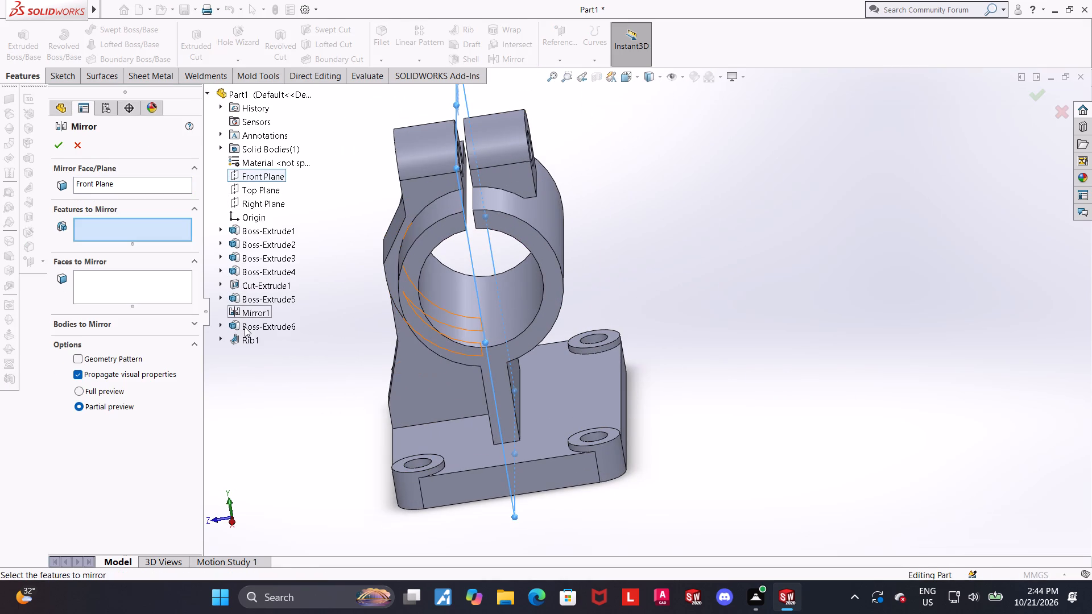
left_click(245, 327)
left_click(247, 344)
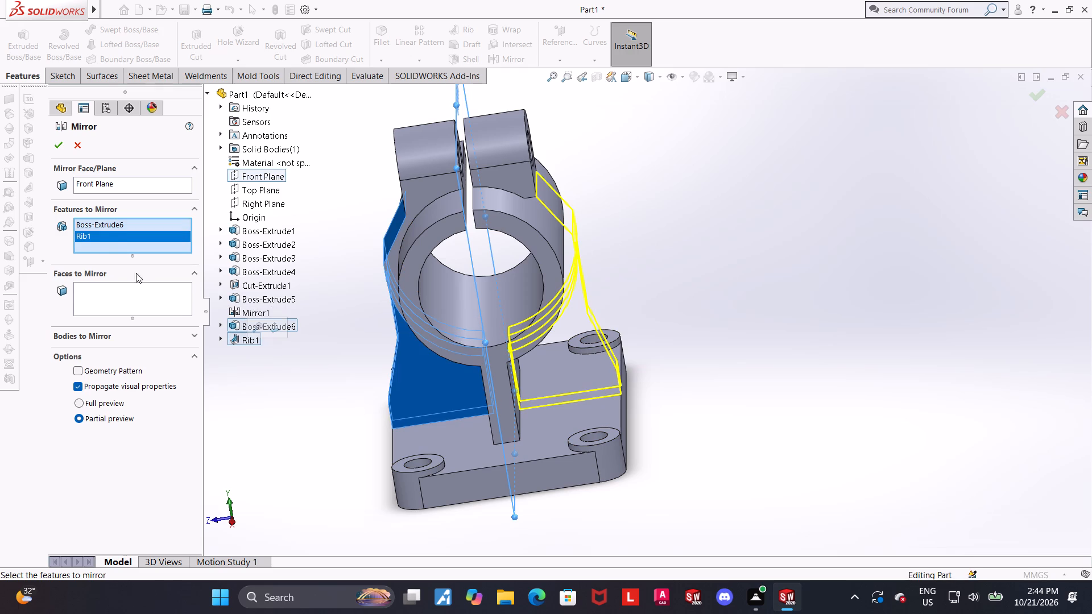
left_click(58, 148)
left_click(729, 285)
Examine the mirrored rib and side block from both sides of the clamp, including where they meet the ring and base plate.
middle_click_drag(727, 285, 676, 273)
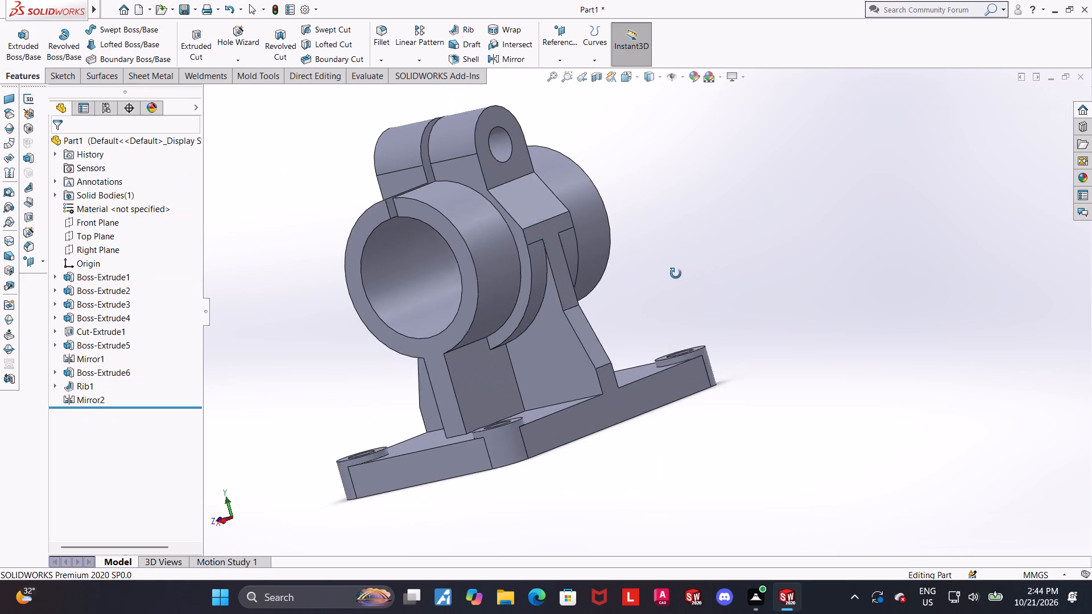
middle_click_drag(676, 273, 676, 250)
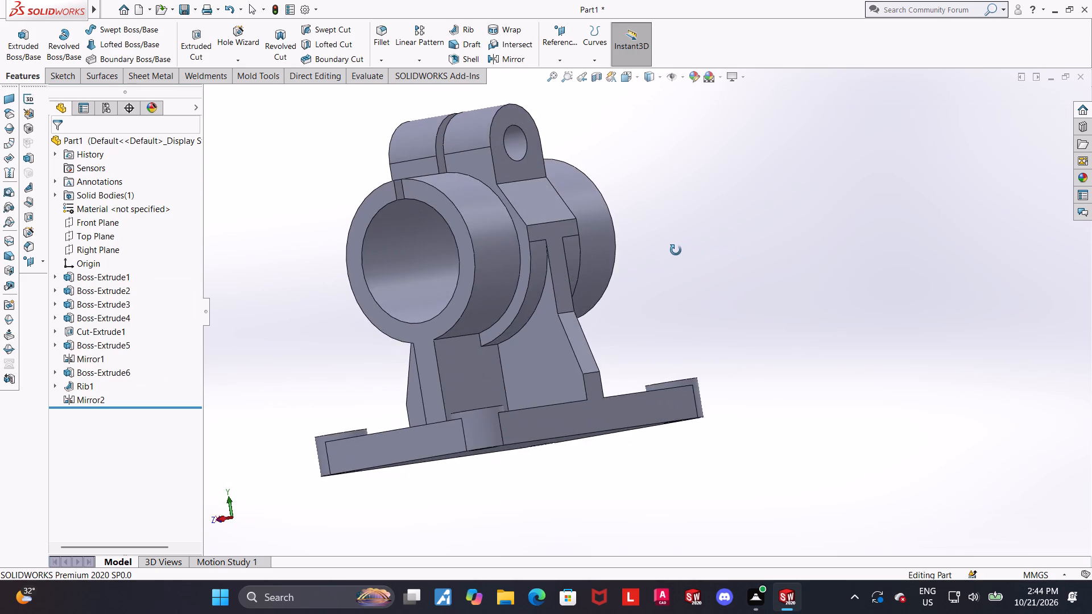
middle_click_drag(676, 250, 797, 264)
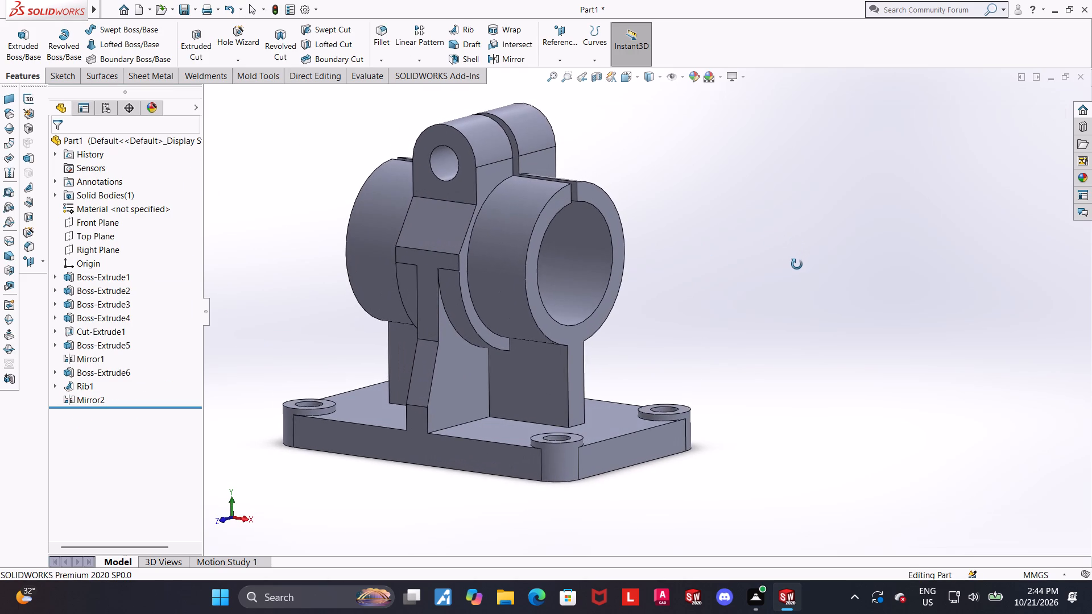
middle_click_drag(797, 264, 788, 265)
scroll(788, 264, "up", 2)
scroll(580, 301, "down", 2)
middle_click_drag(748, 280, 738, 287)
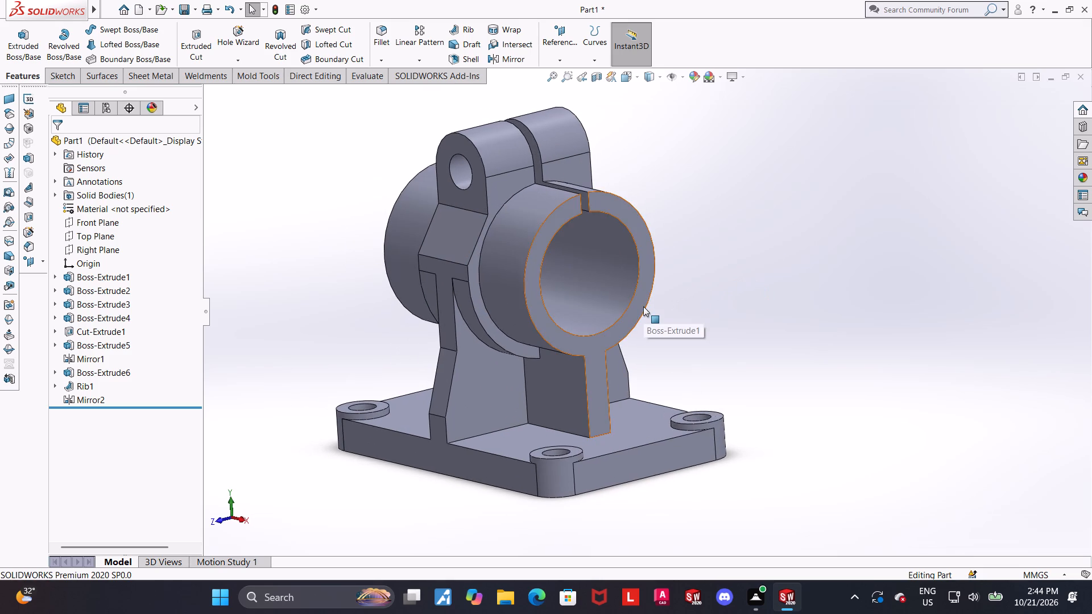
scroll(643, 306, "up", 2)
scroll(512, 317, "down", 2)
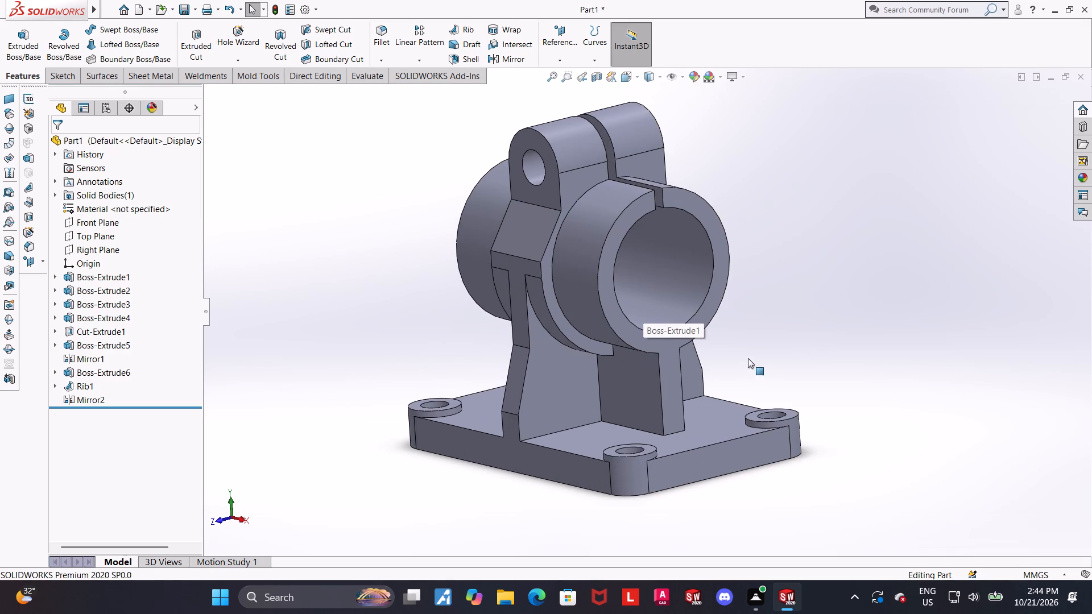
middle_click_drag(725, 351, 719, 351)
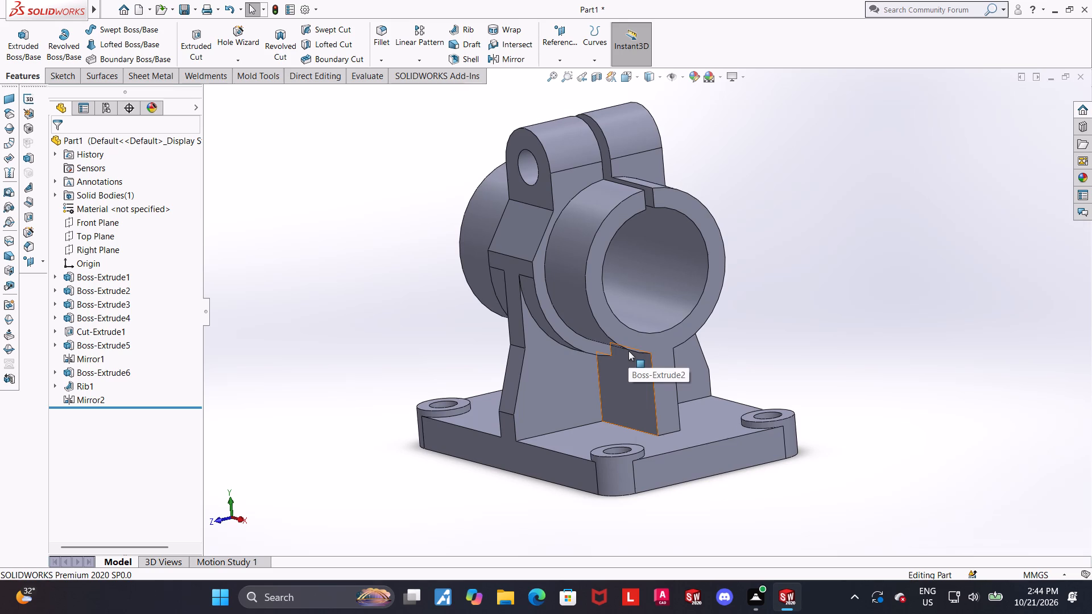
scroll(628, 351, "down", 1)
scroll(628, 351, "up", 1)
middle_click_drag(759, 310, 748, 326)
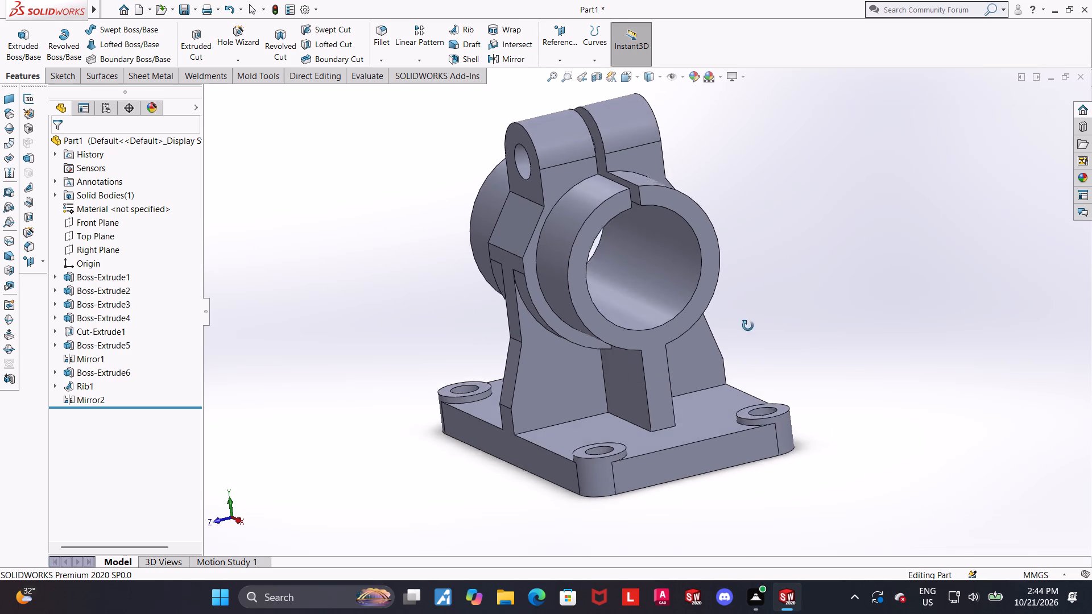
middle_click_drag(748, 326, 750, 339)
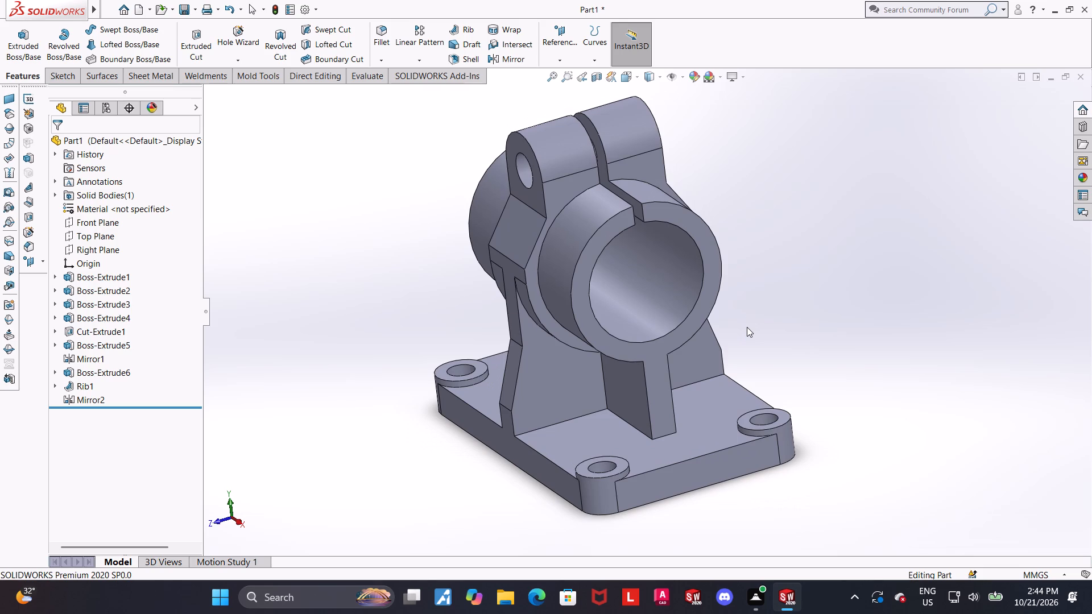
middle_click_drag(744, 327, 751, 343)
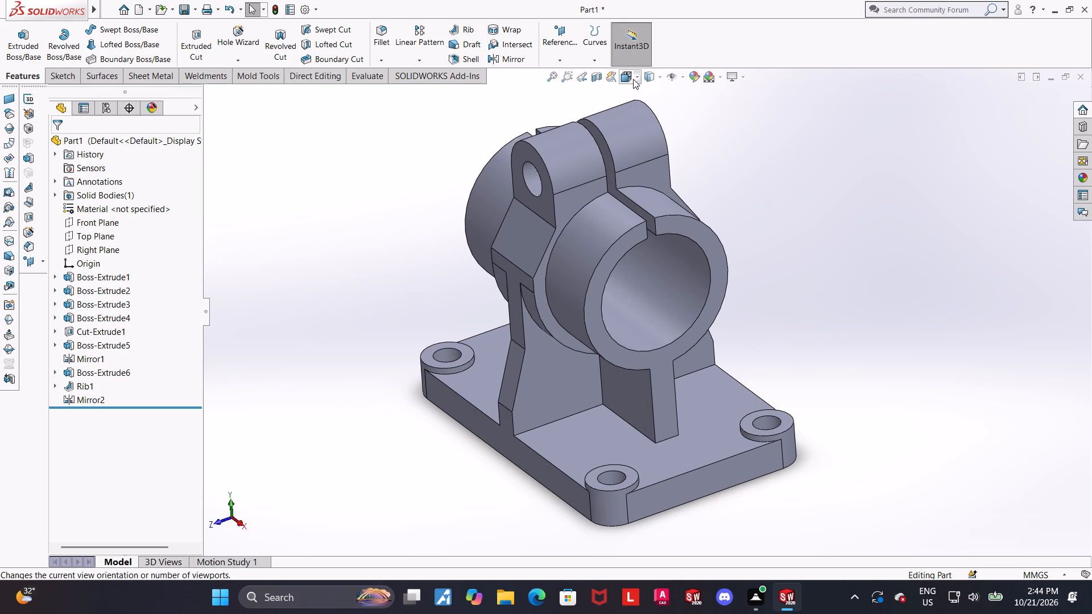
Inspect the whole clamp in the isometric view and from nearby angles, checking the ribs, support web, ring and base plate.
key("ctrl+7")
left_click(877, 237)
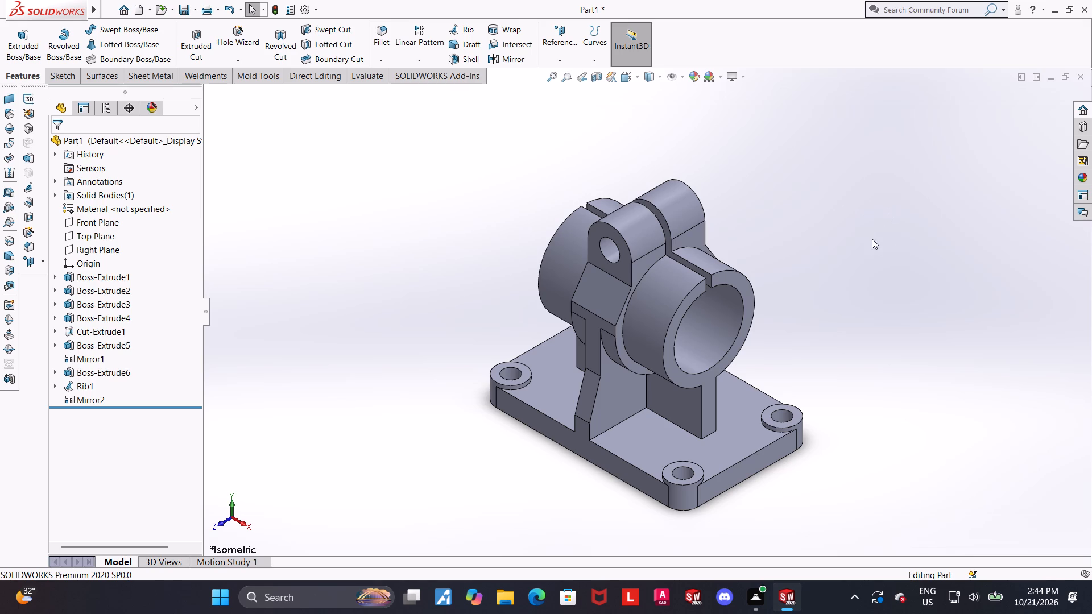
scroll(711, 426, "down", 1)
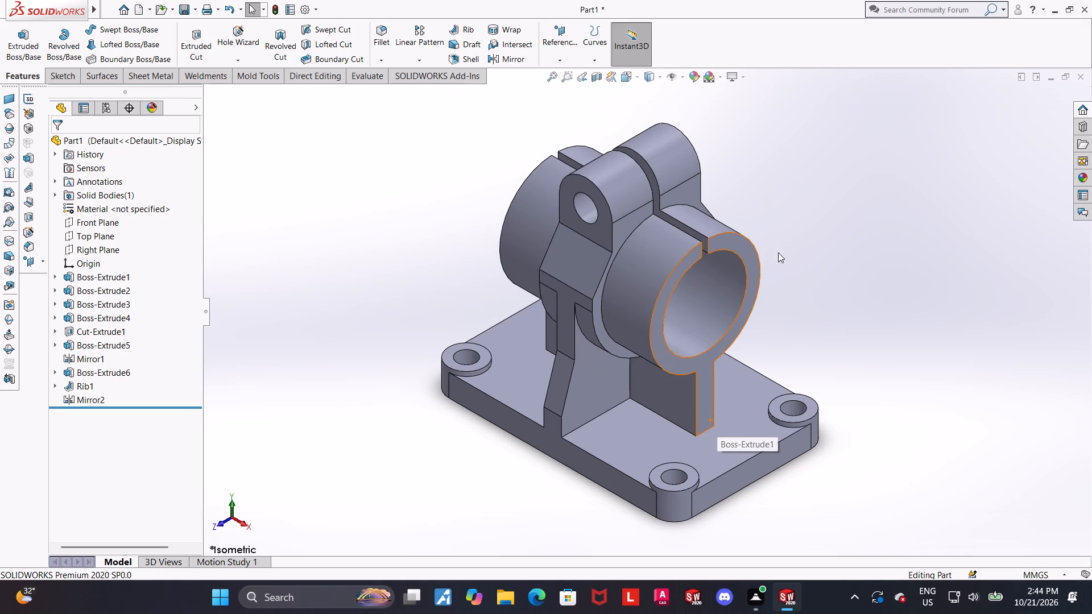
scroll(778, 252, "down", 1)
scroll(778, 252, "up", 1)
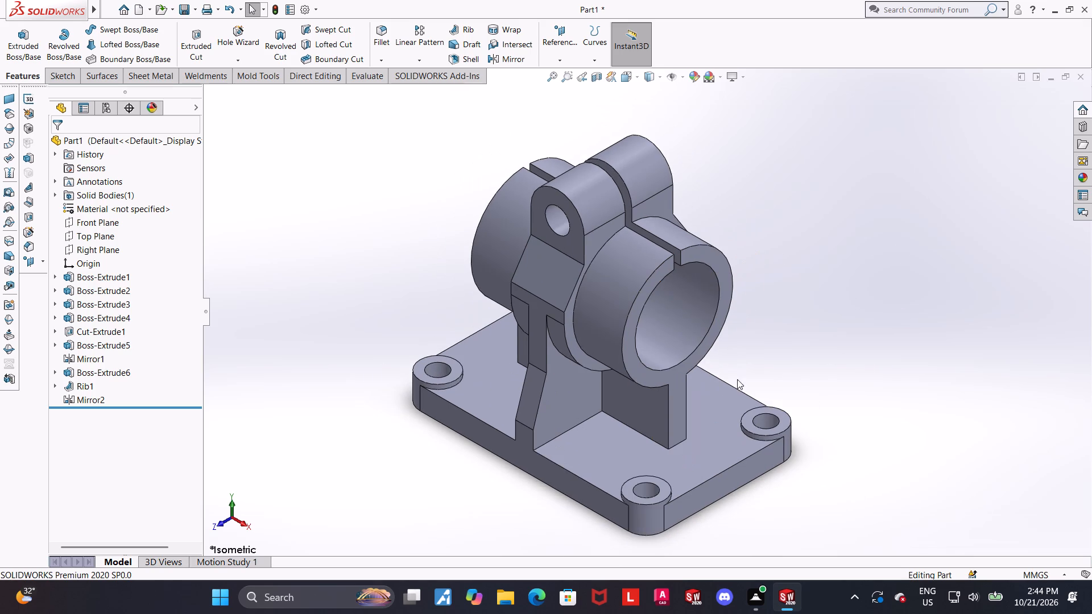
scroll(737, 379, "up", 1)
scroll(684, 422, "down", 1)
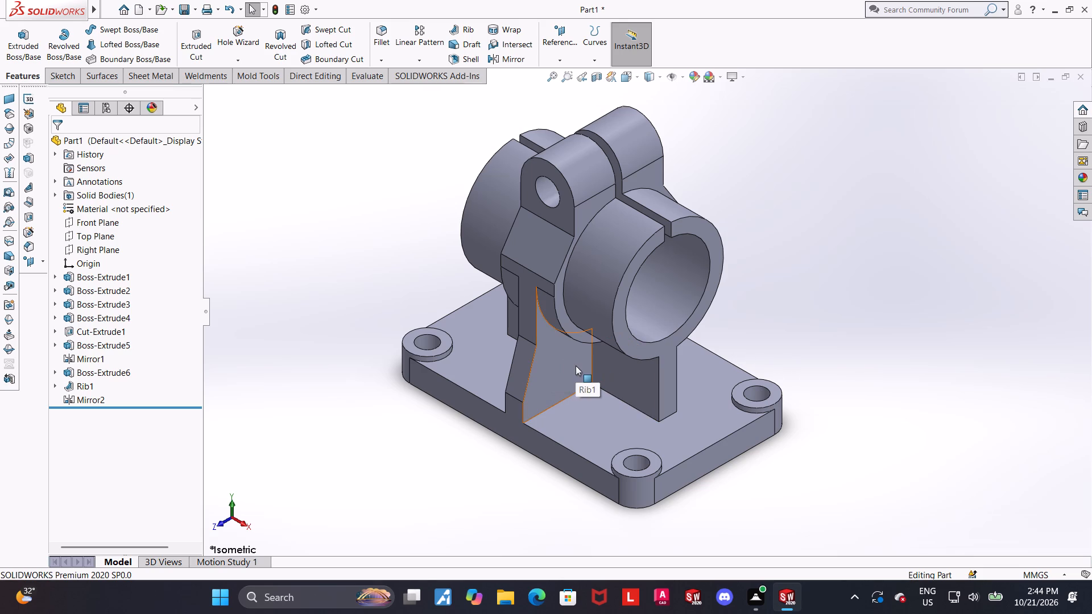
scroll(636, 362, "up", 1)
scroll(636, 362, "down", 1)
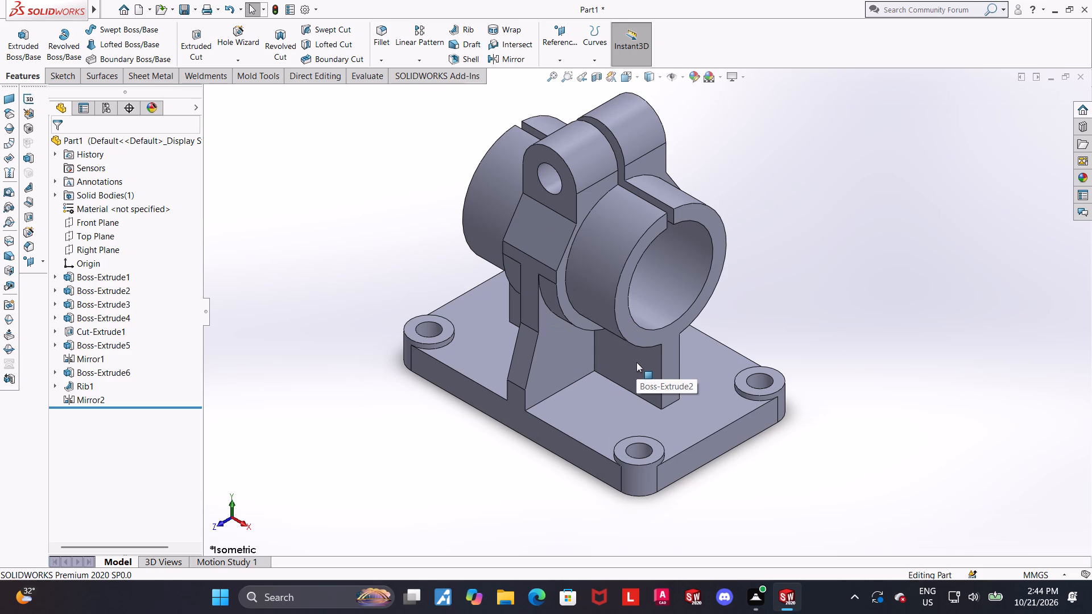
scroll(636, 362, "up", 1)
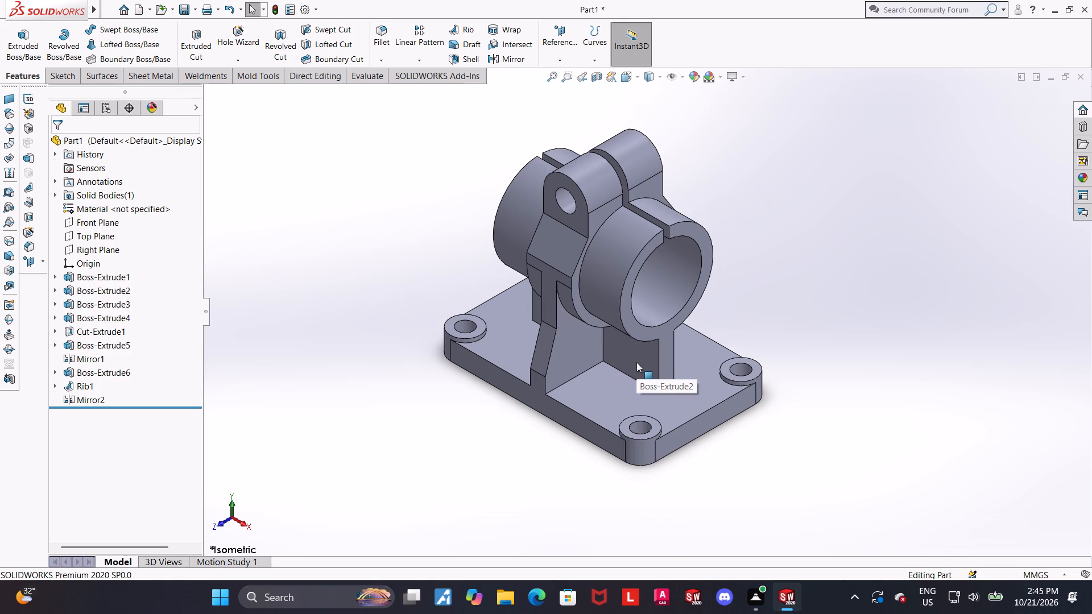
scroll(636, 362, "down", 1)
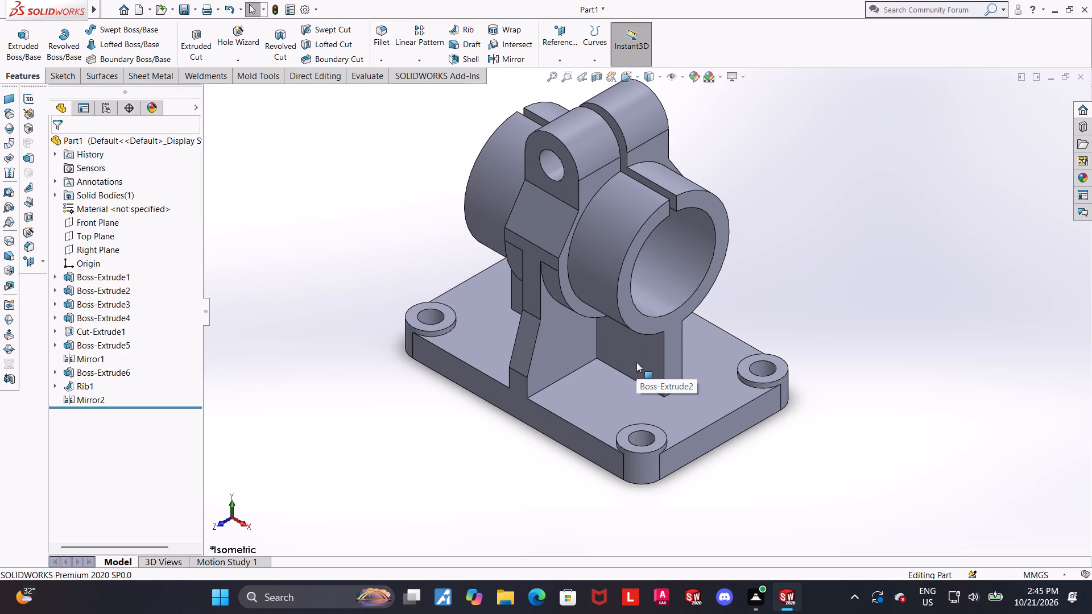
middle_click_drag(633, 354, 624, 334)
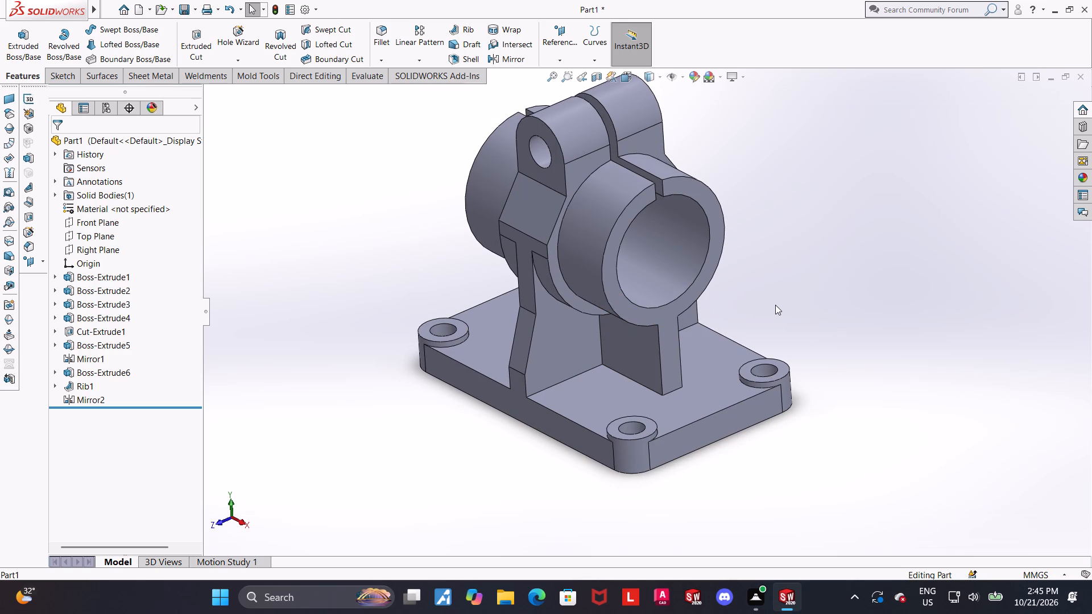
middle_click_drag(738, 306, 737, 301)
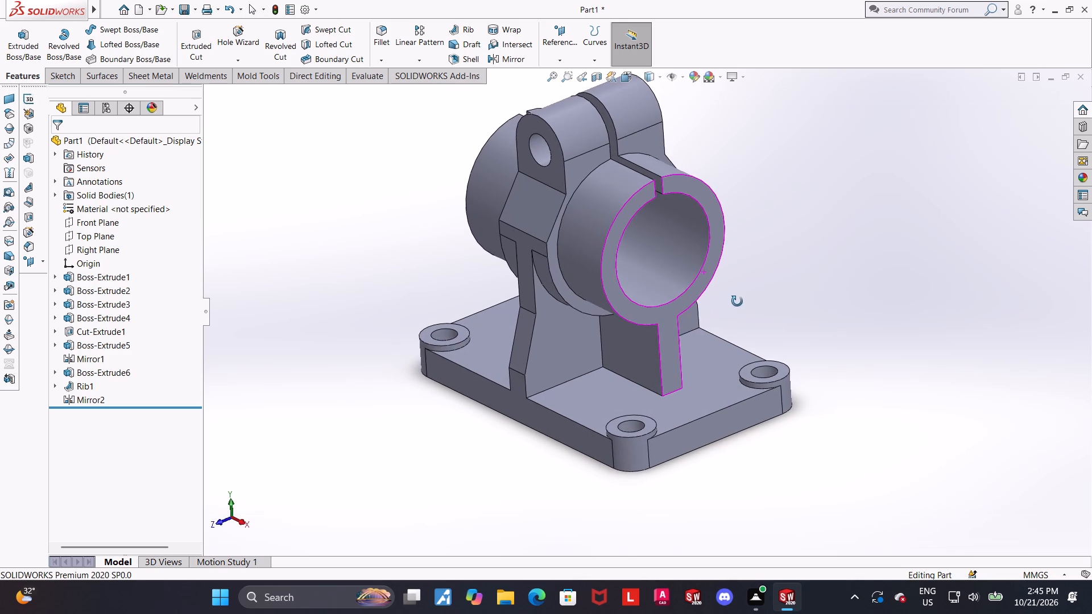
middle_click_drag(737, 301, 739, 300)
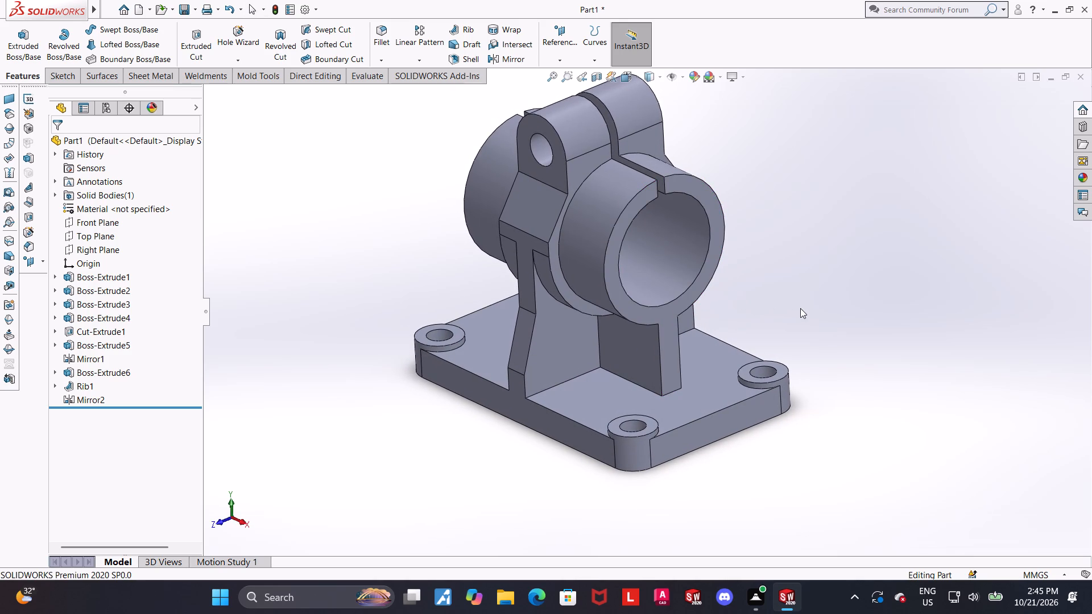
key("ctrl+7")
left_click(803, 332)
middle_click_drag(689, 348, 694, 350)
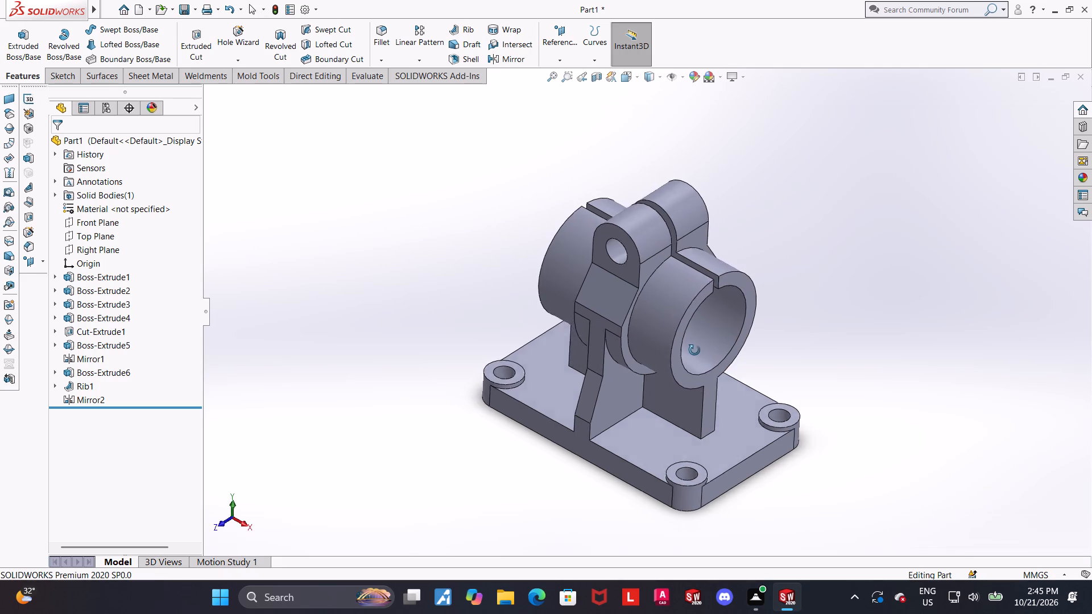
middle_click_drag(694, 350, 680, 326)
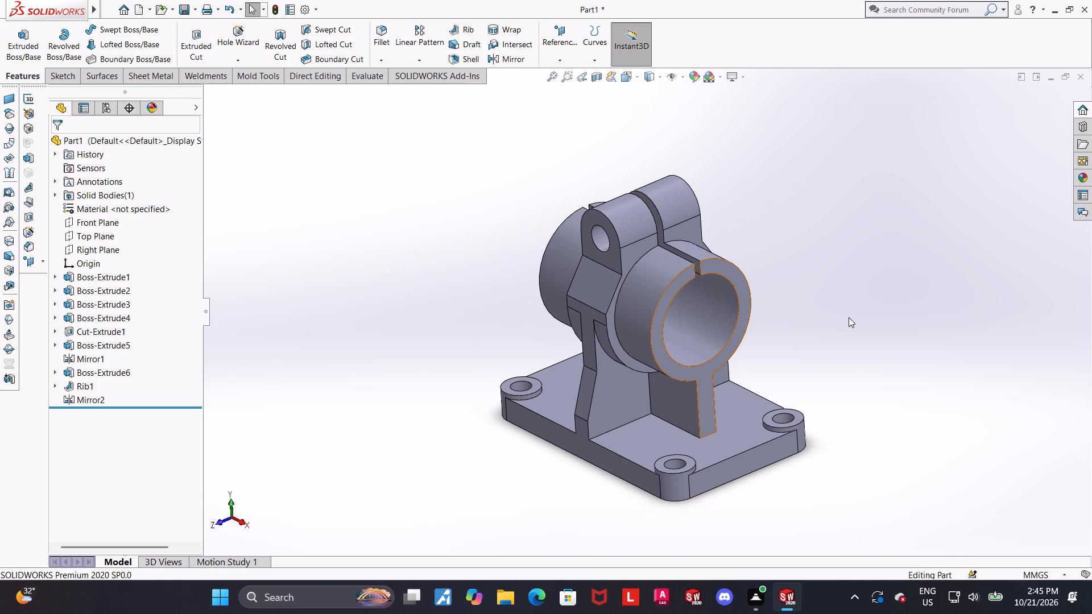
scroll(791, 325, "up", 1)
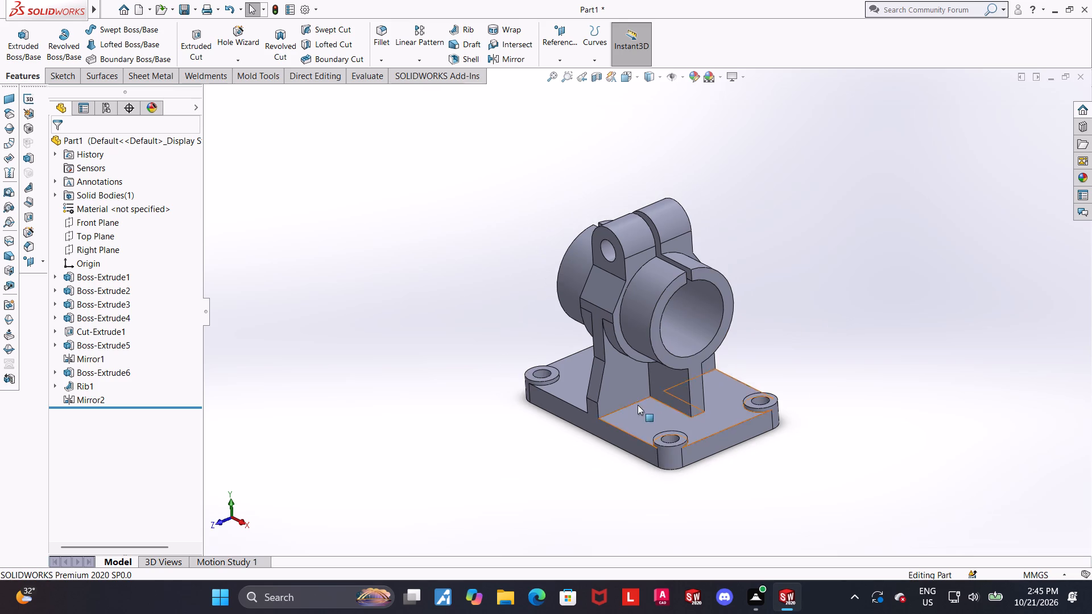
scroll(638, 405, "down", 2)
middle_click_drag(779, 486, 784, 484)
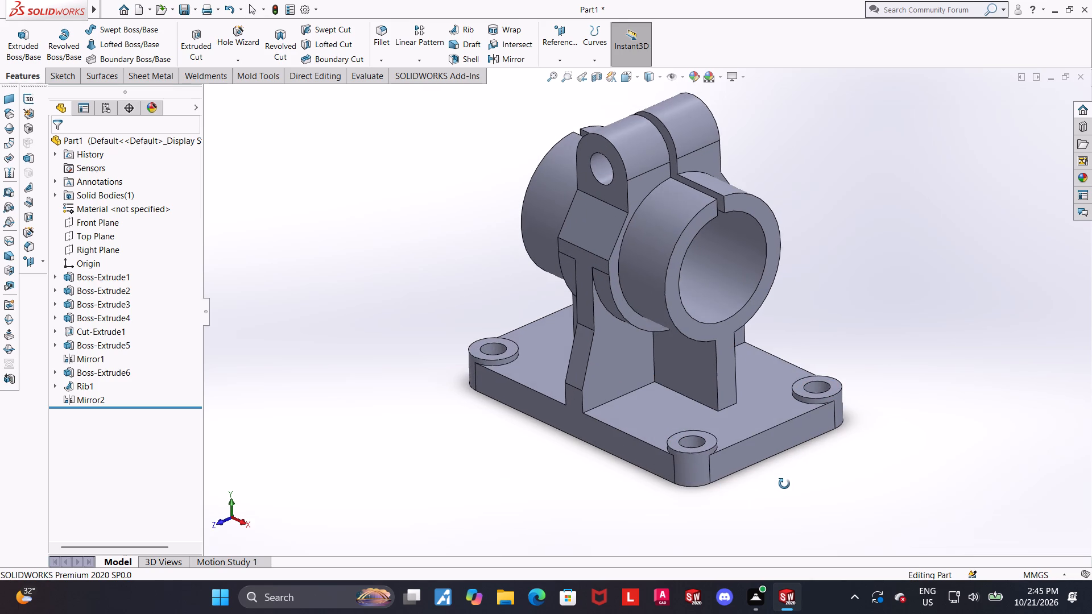
Set the mid-plane extrusion depth of Boss-Extrude2, the support web under the ring, to 28*2 (56 mm).
middle_click_drag(784, 484, 783, 482)
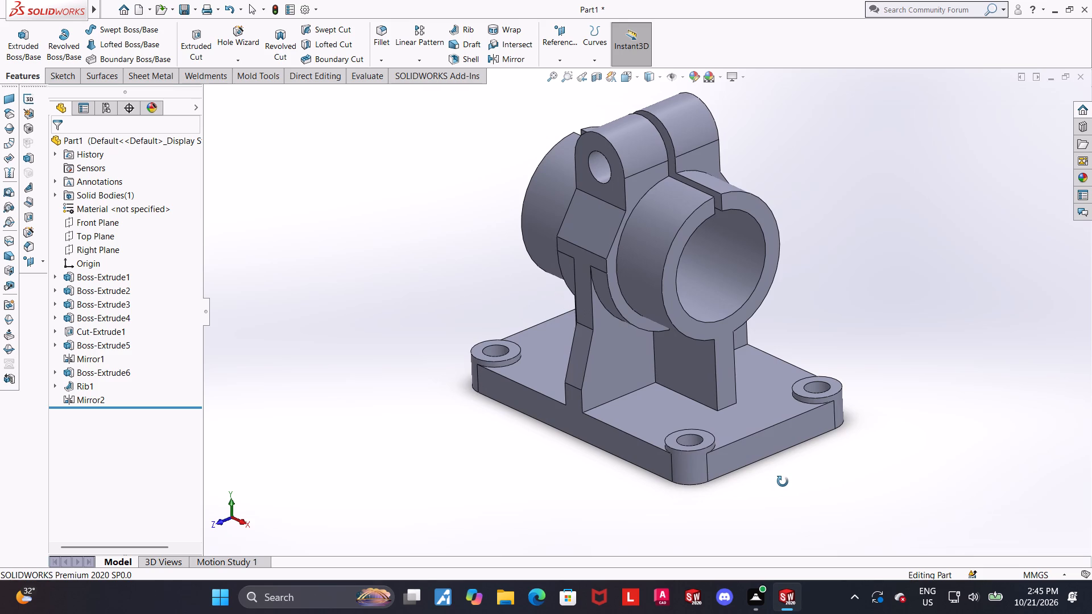
middle_click_drag(783, 482, 787, 481)
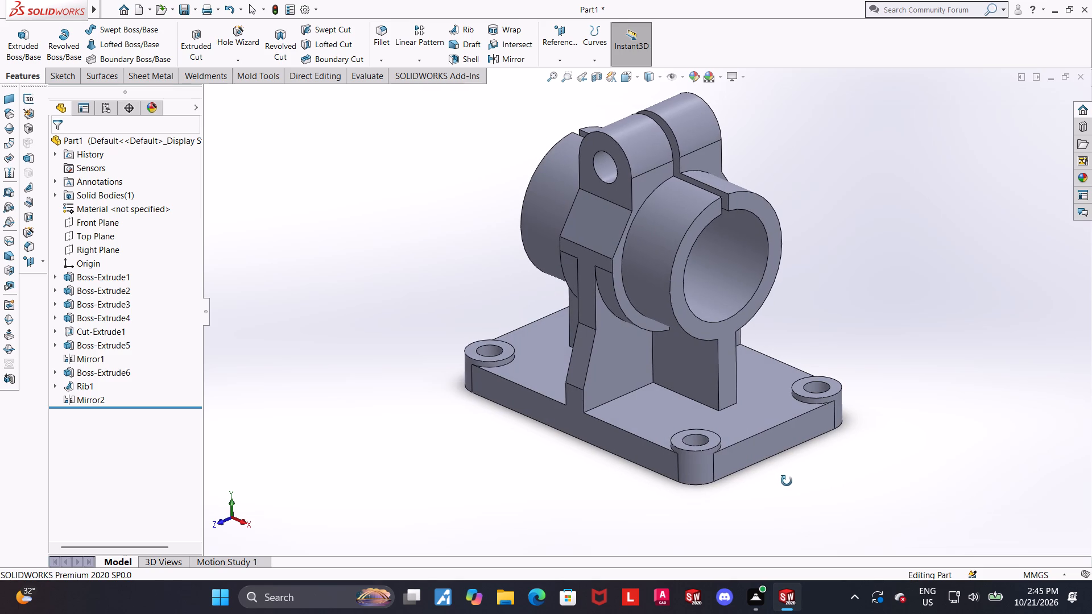
middle_click_drag(787, 481, 790, 458)
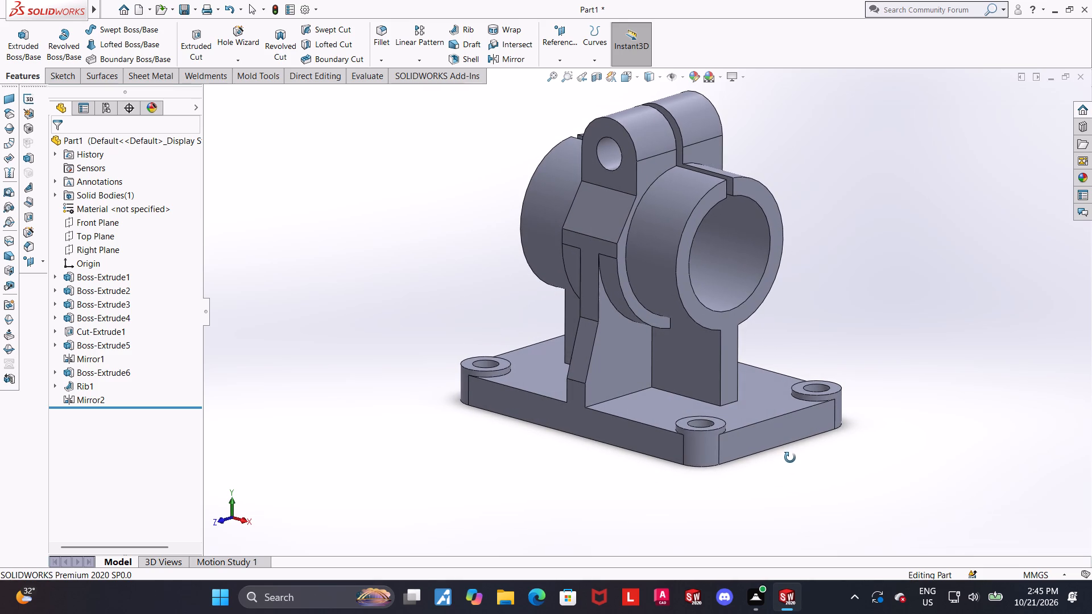
middle_click_drag(790, 458, 789, 457)
left_click(121, 290)
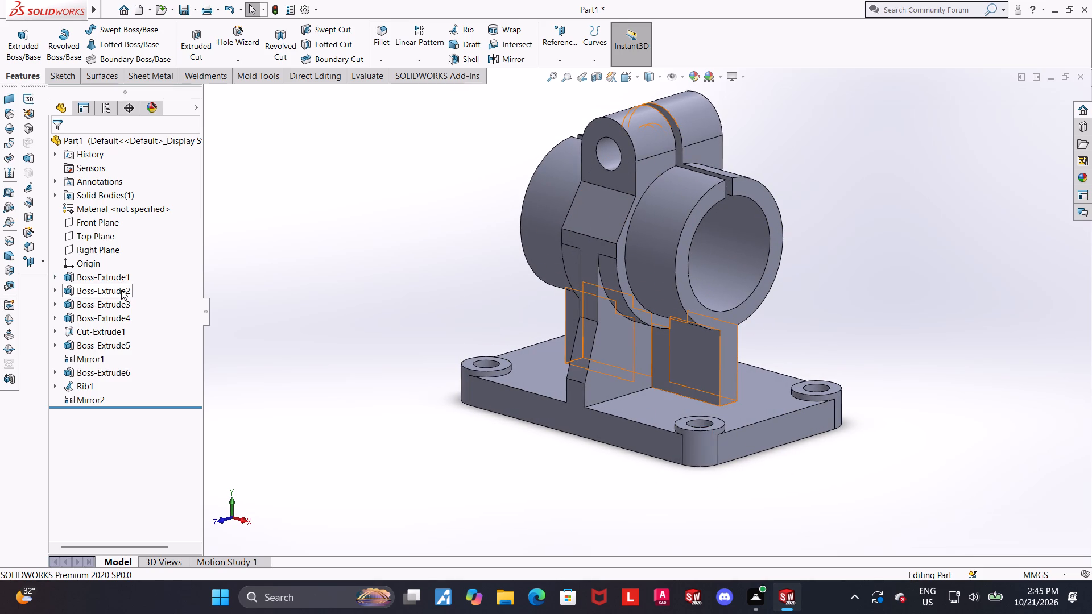
left_click(130, 258)
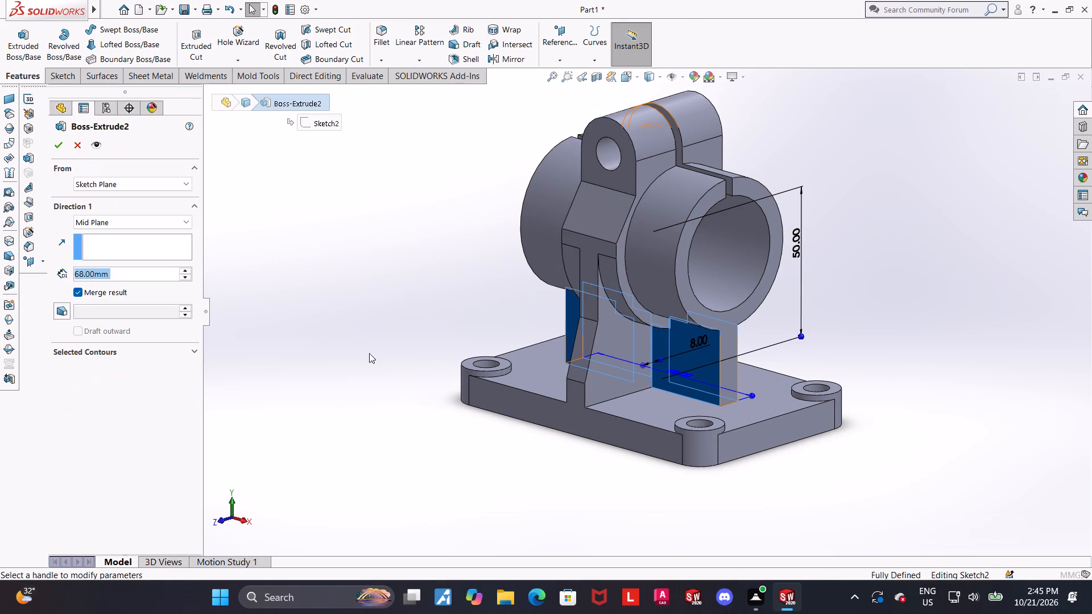
type("28")
type("*2")
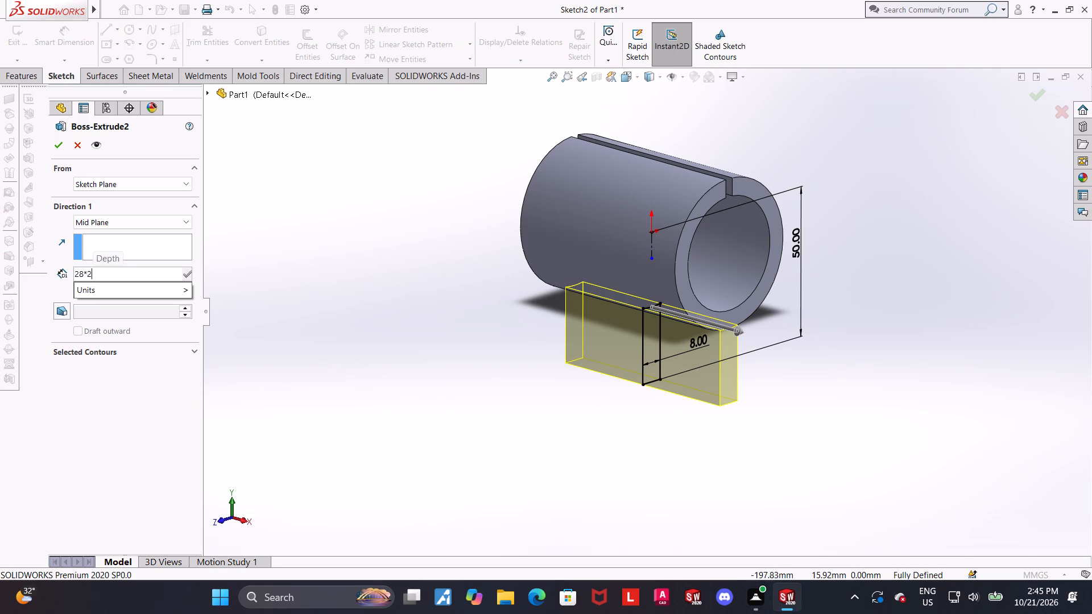
key("Return")
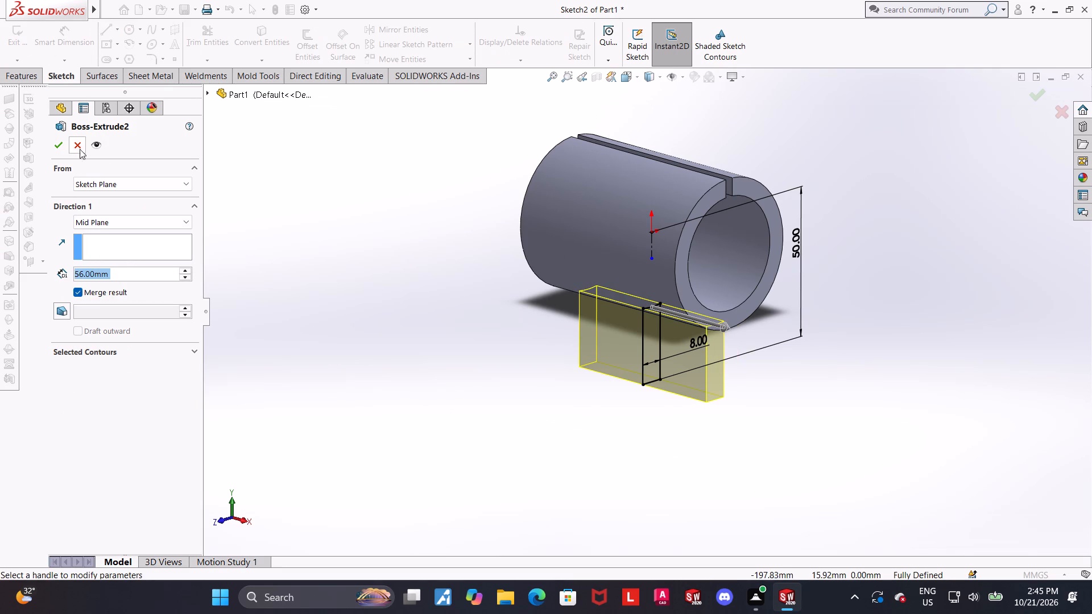
left_click(63, 139)
left_click(494, 420)
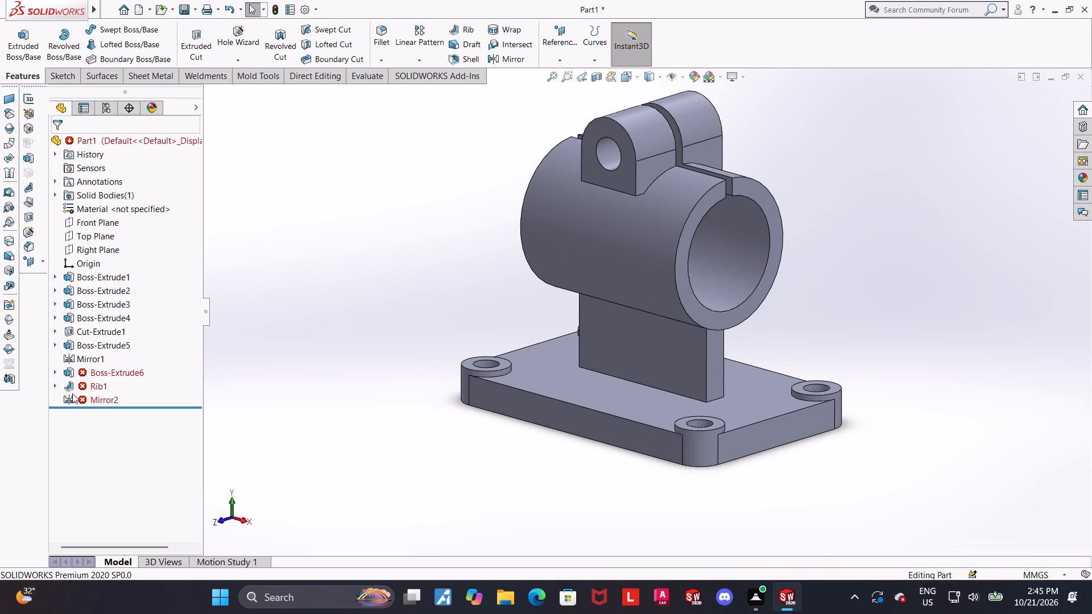
Open Sketch8 of Boss-Extrude6 for editing, face it squarely, and try to move the outer arc's lower endpoint across the web.
left_click(76, 371)
left_click(53, 371)
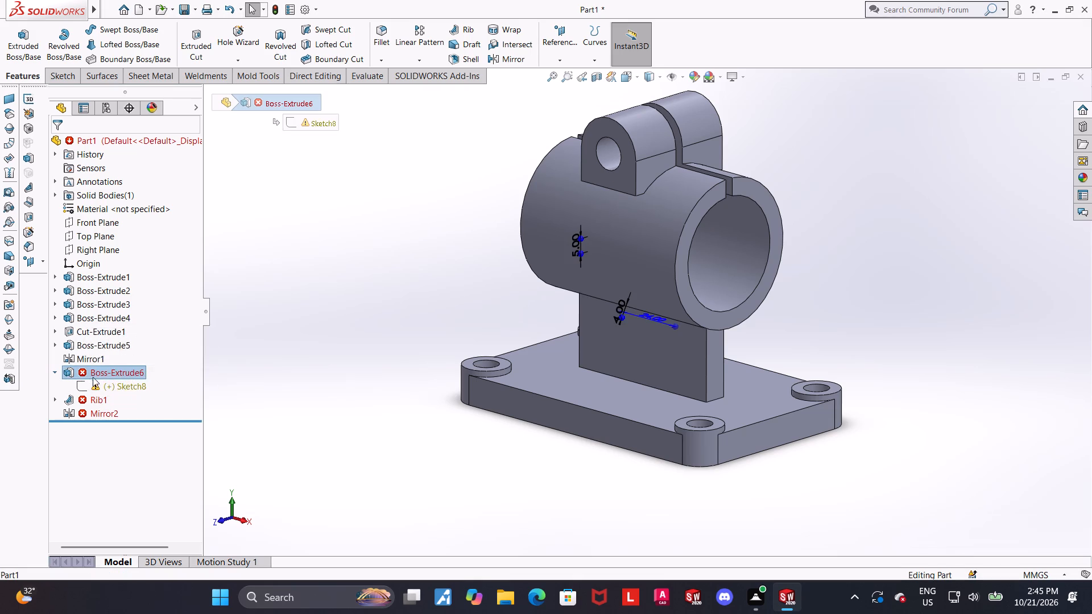
left_click(96, 385)
left_click(105, 355)
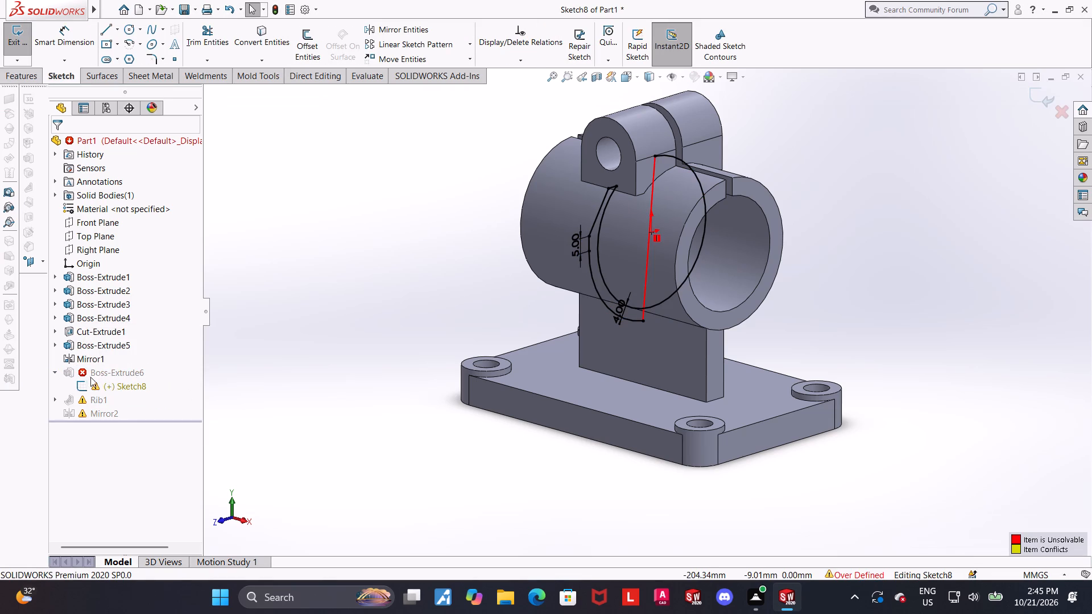
left_click(101, 381)
left_click(133, 366)
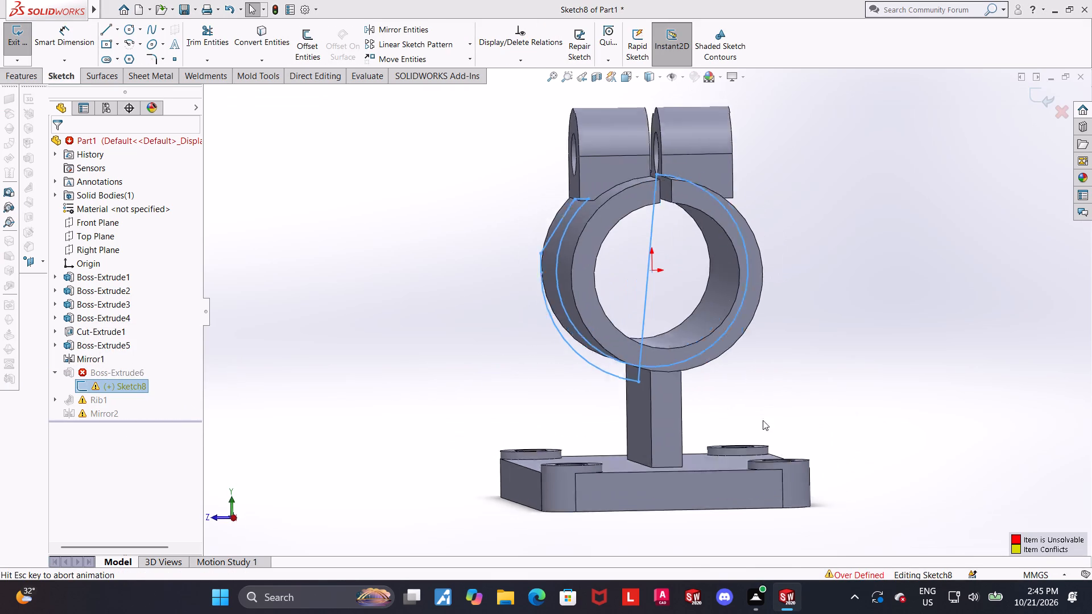
left_click(881, 410)
left_click_drag(636, 393, 652, 392)
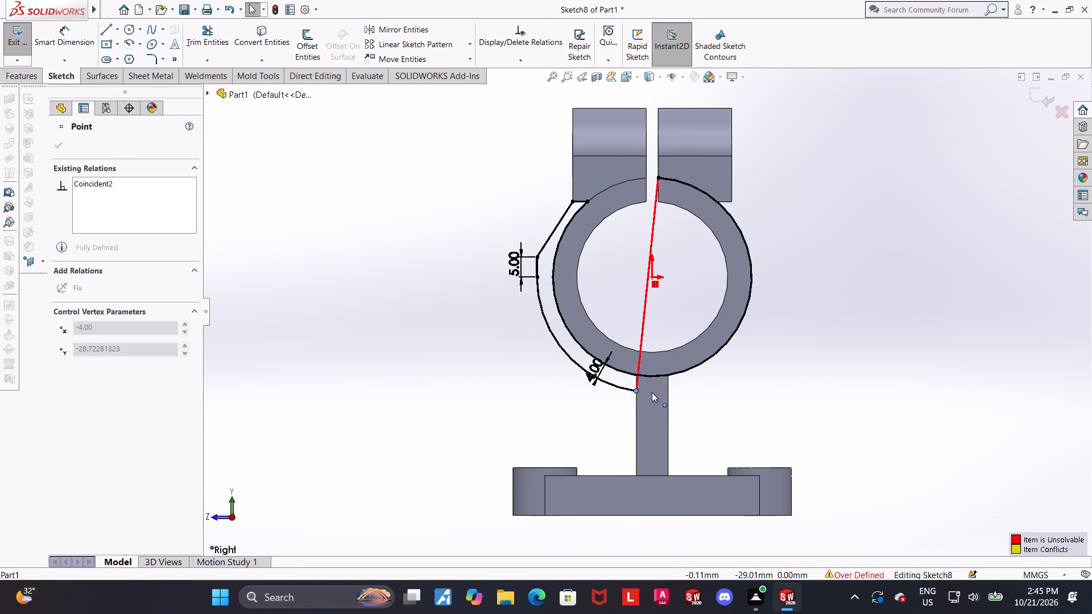
left_click_drag(652, 392, 657, 390)
left_click(853, 418)
Power-trim the slanted line and the surplus arc on the ring's opposite side from Sketch8, and exit the sketch.
left_click(206, 36)
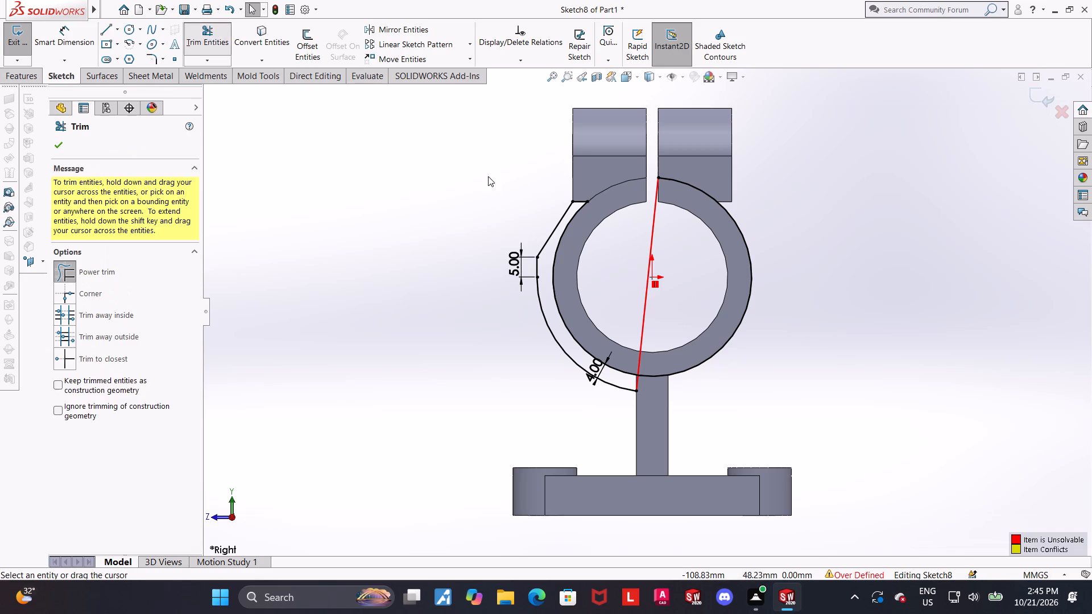
left_click_drag(684, 293, 640, 285)
left_click(819, 384)
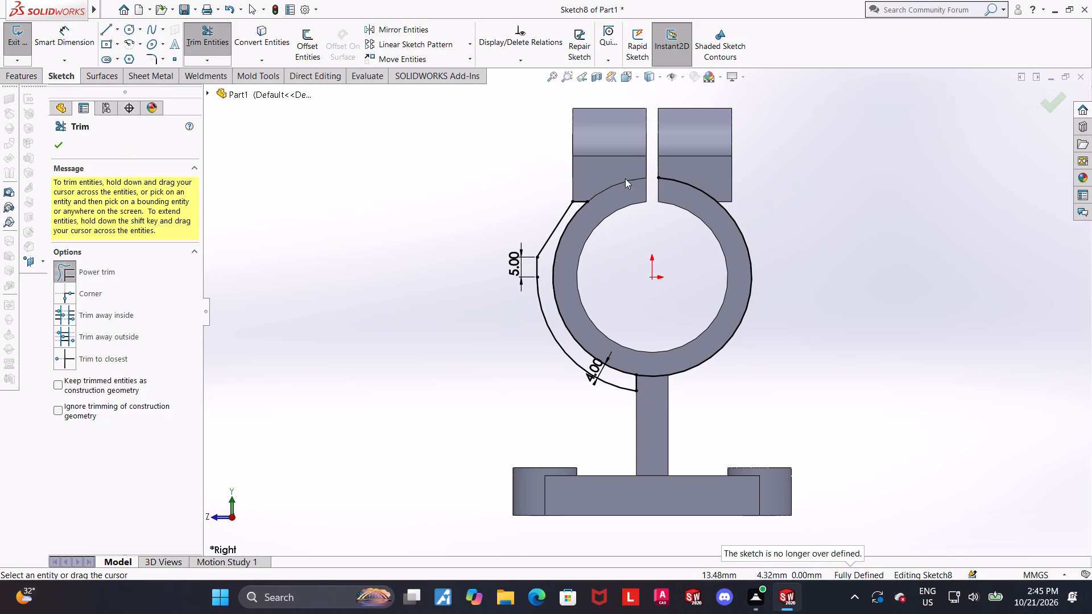
left_click_drag(814, 331, 650, 233)
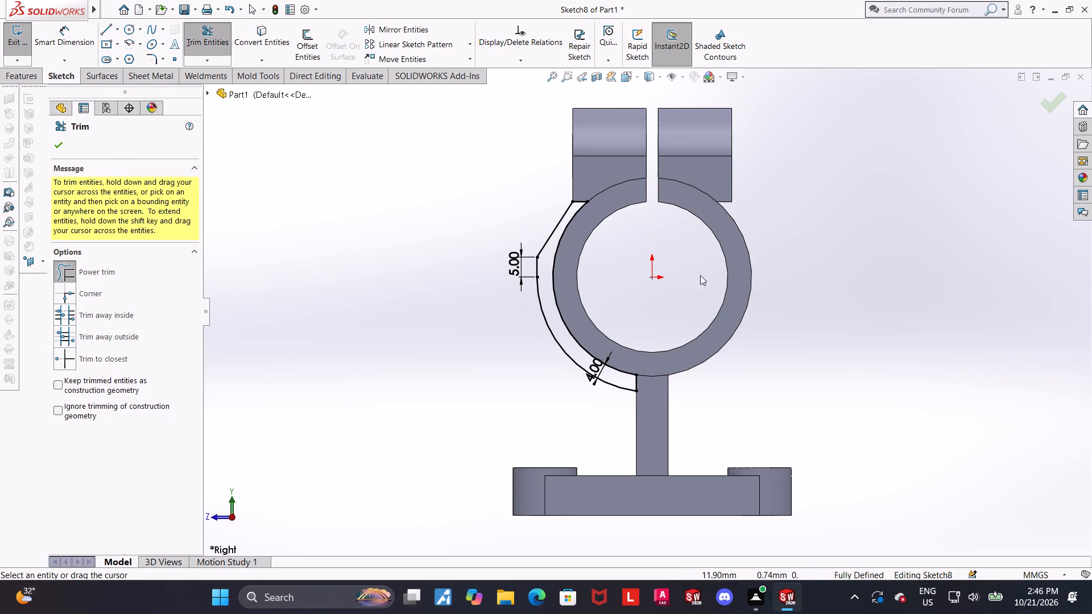
left_click(932, 314)
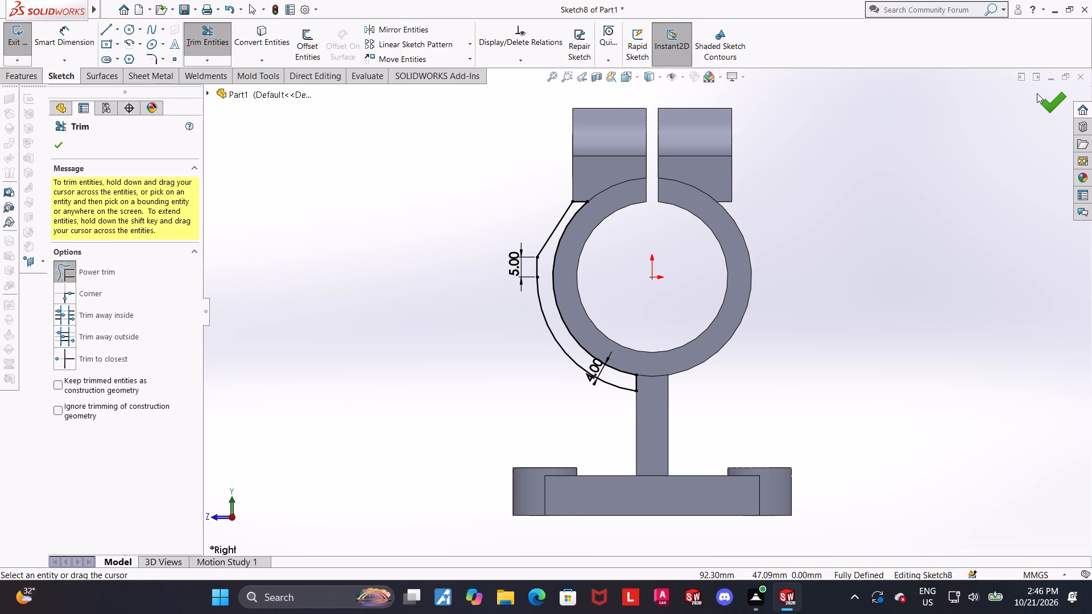
left_click(1037, 93)
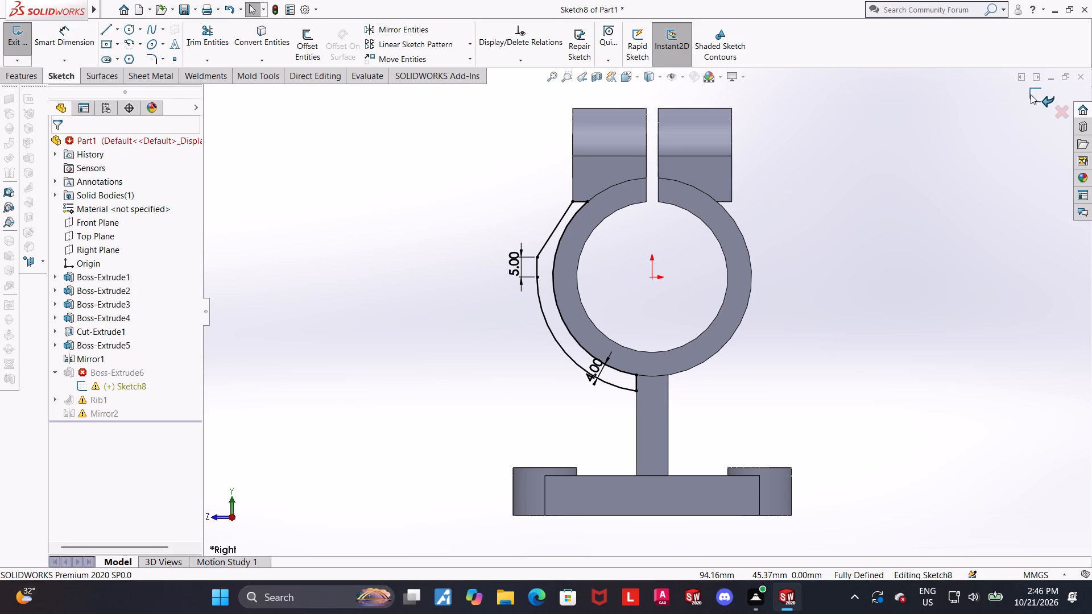
left_click(1031, 94)
Examine the rebuilt clamp from several angles and in the isometric view, checking the web, ribs and ring.
scroll(808, 240, "up", 1)
middle_click_drag(808, 241, 862, 269)
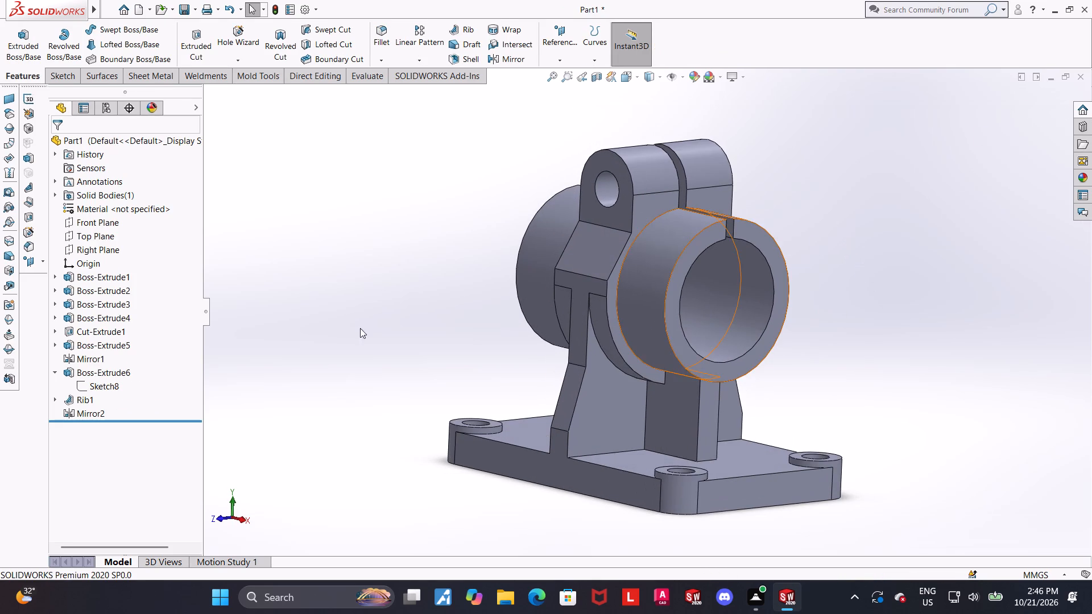
left_click(59, 373)
left_click(929, 362)
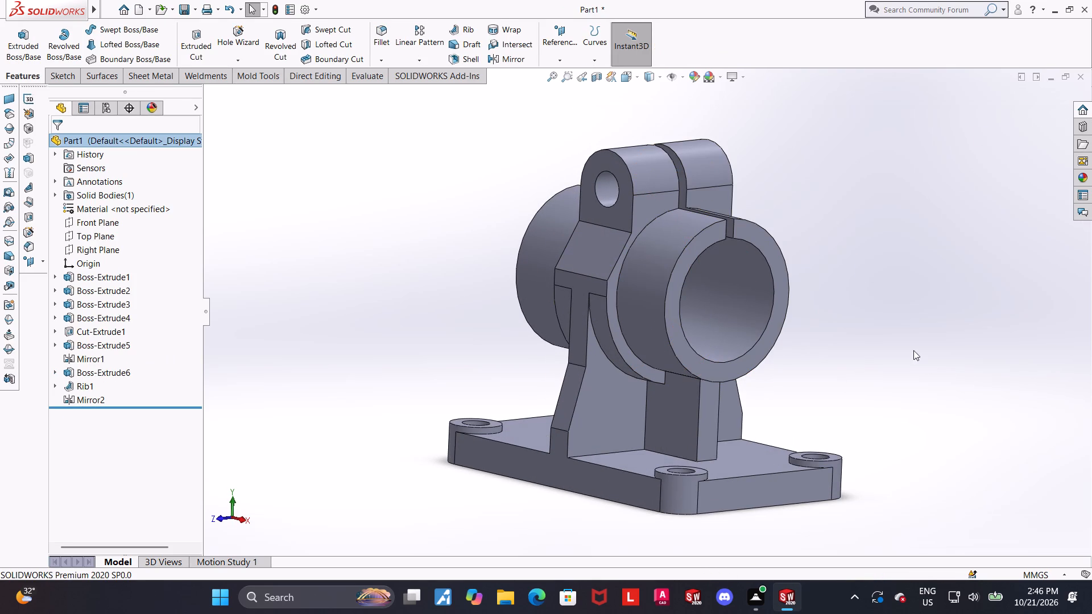
middle_click_drag(903, 350, 898, 350)
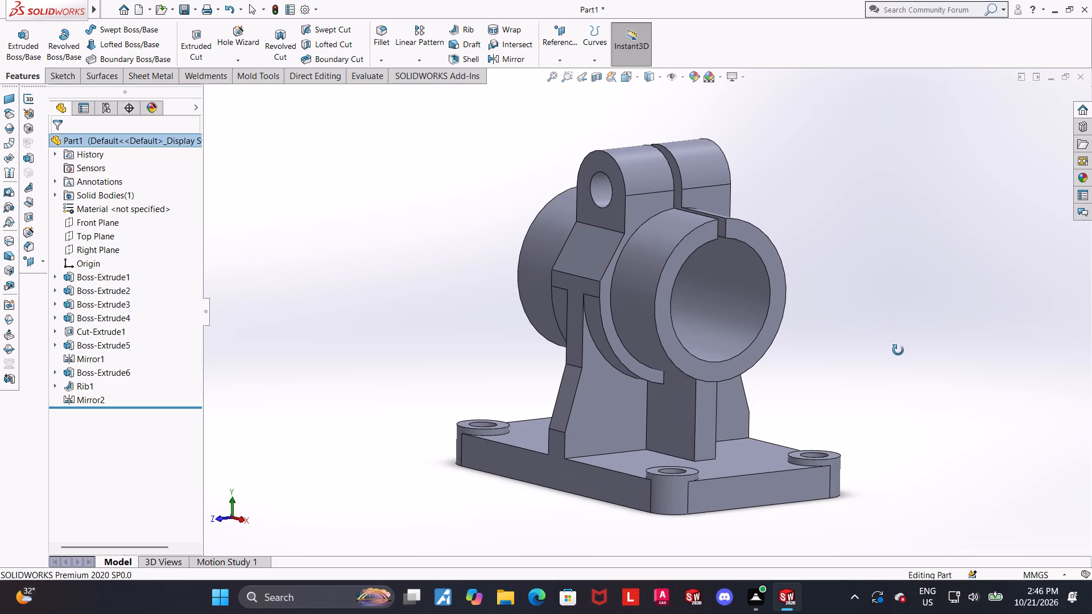
middle_click_drag(898, 350, 953, 377)
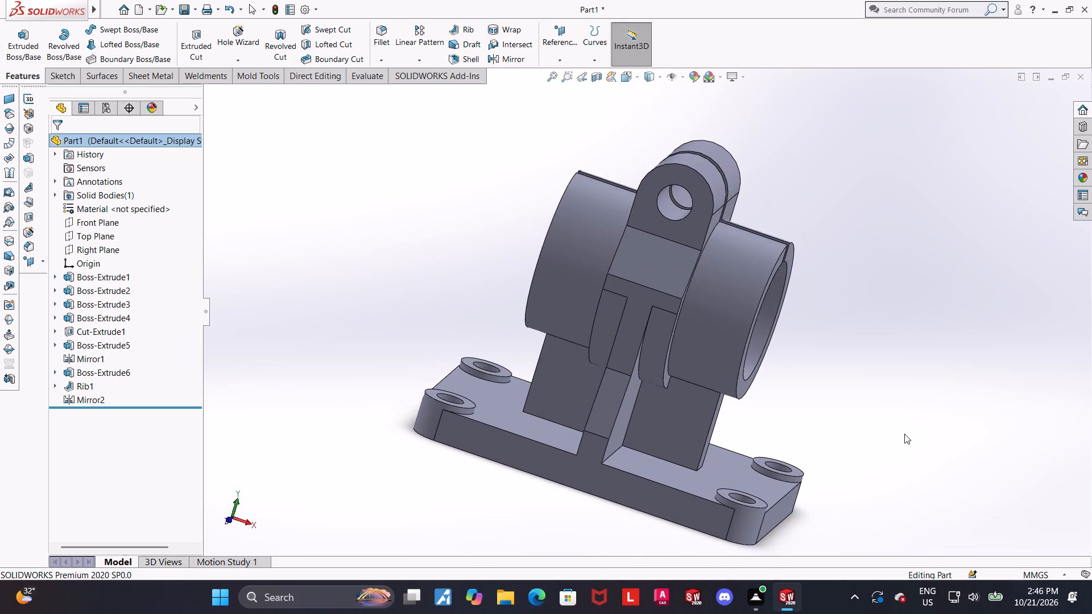
key("ctrl+7")
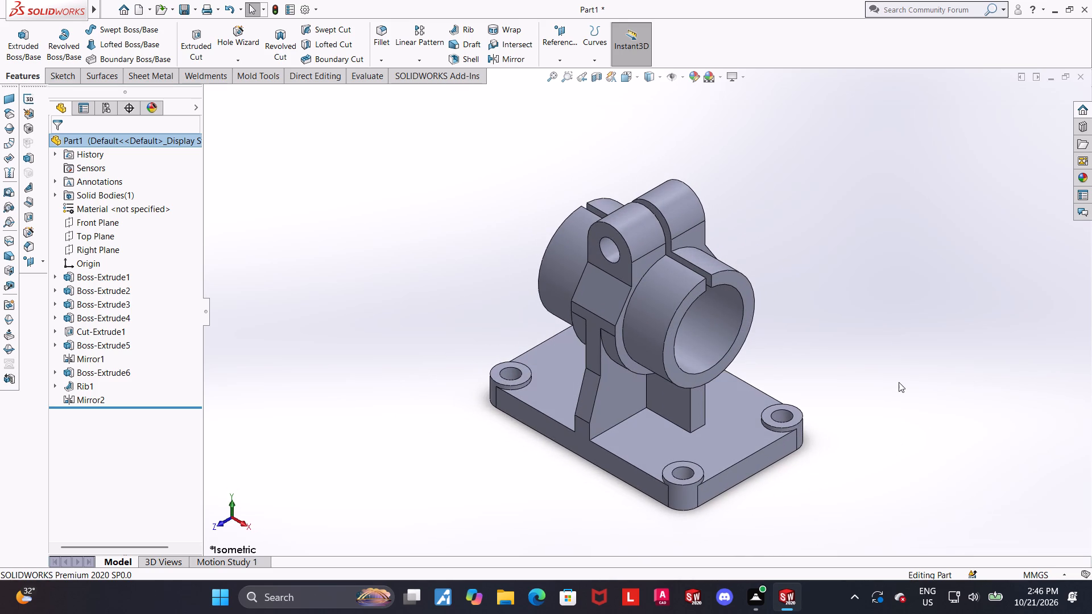
scroll(715, 399, "down", 1)
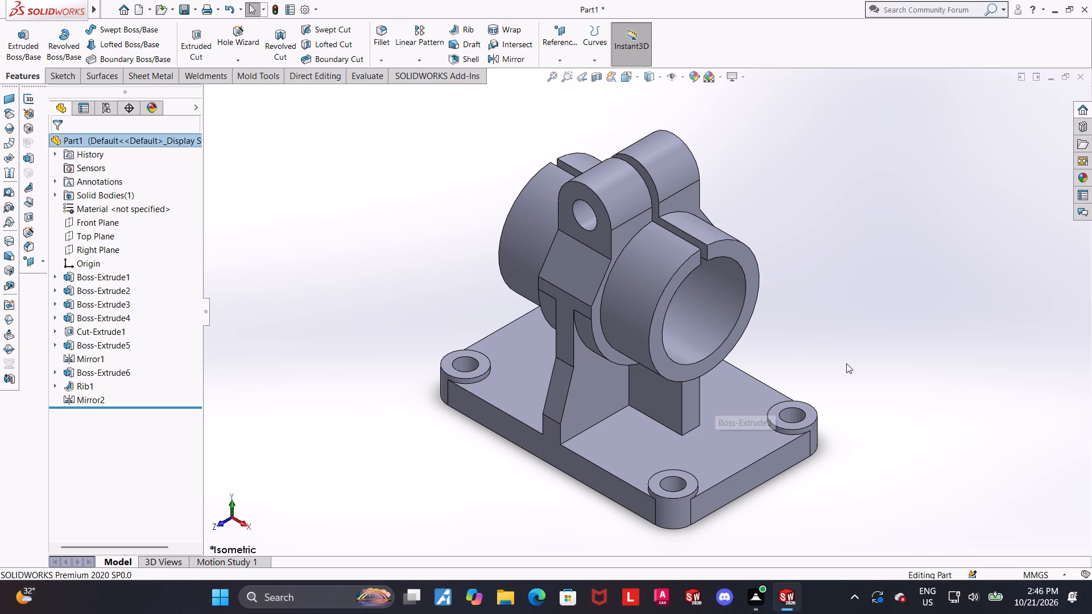
scroll(638, 363, "down", 1)
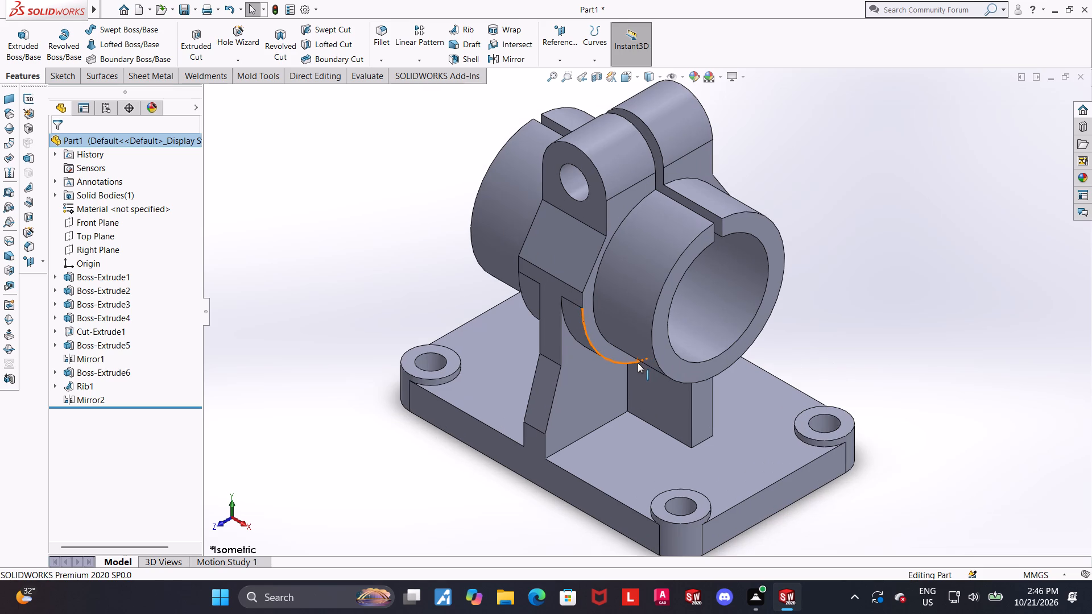
scroll(645, 370, "up", 1)
scroll(621, 250, "down", 2)
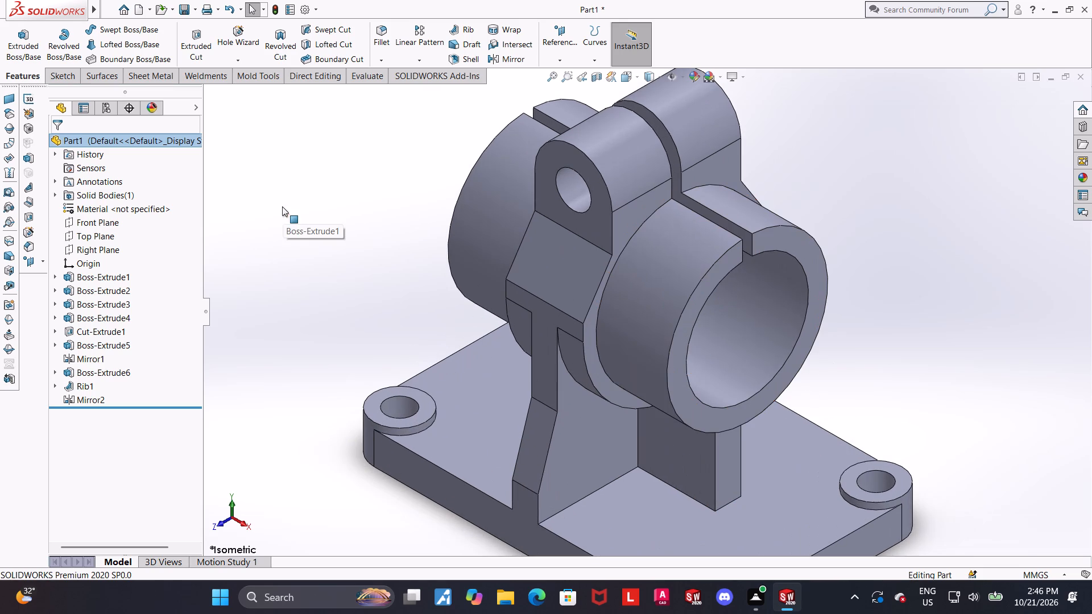
left_click(407, 194)
scroll(721, 309, "up", 3)
left_click(861, 326)
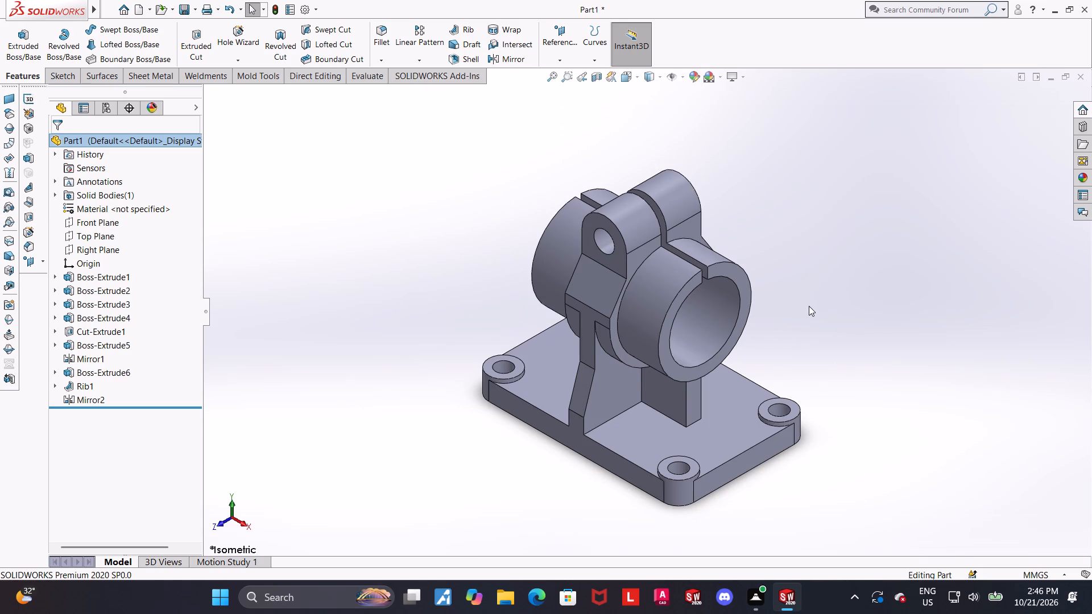
scroll(809, 306, "down", 1)
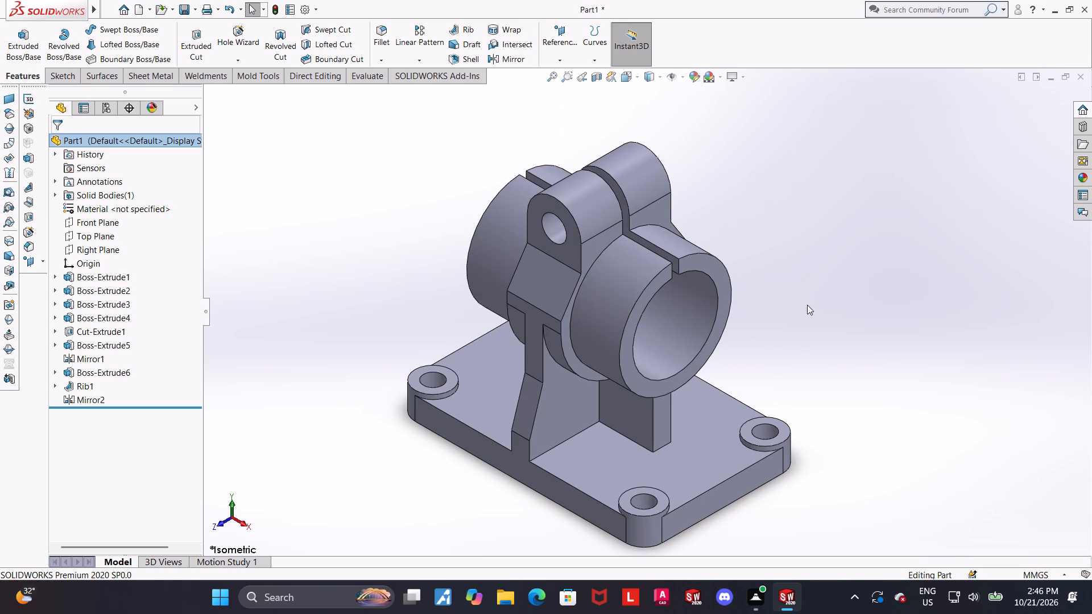
Review the sketch dimensions of Boss-Extrude1's ring profile and Boss-Extrude2's support web profile on the model.
left_click(55, 273)
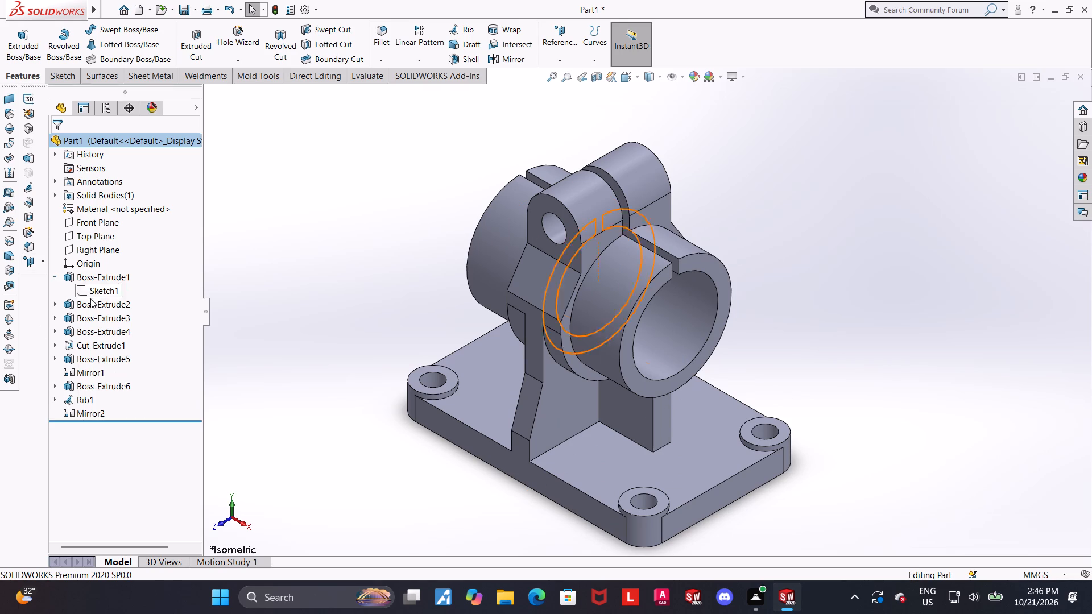
left_click(95, 293)
left_click(59, 272)
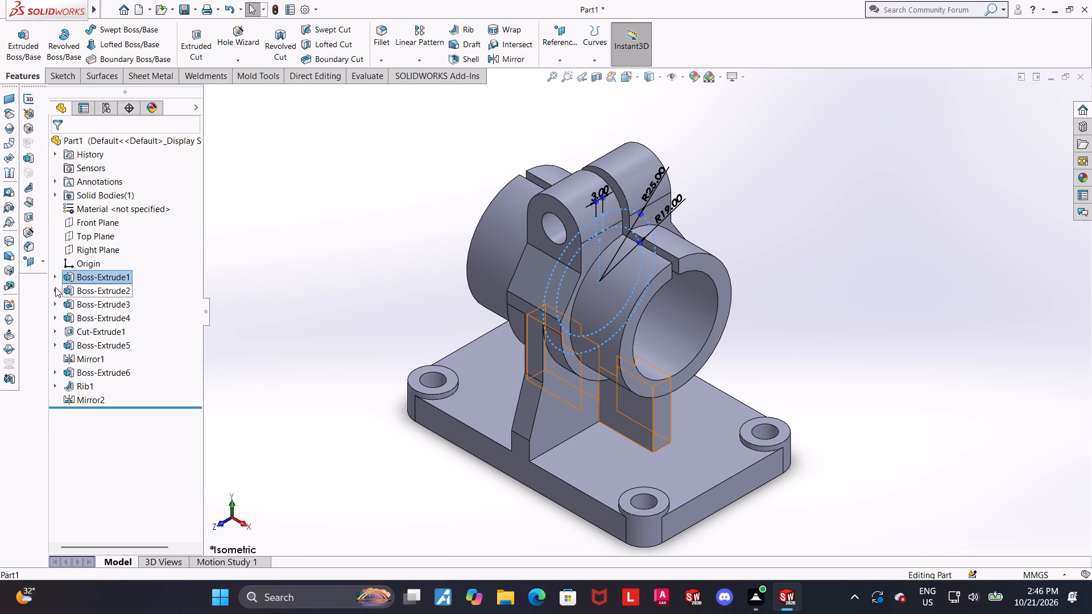
left_click(56, 289)
left_click(86, 306)
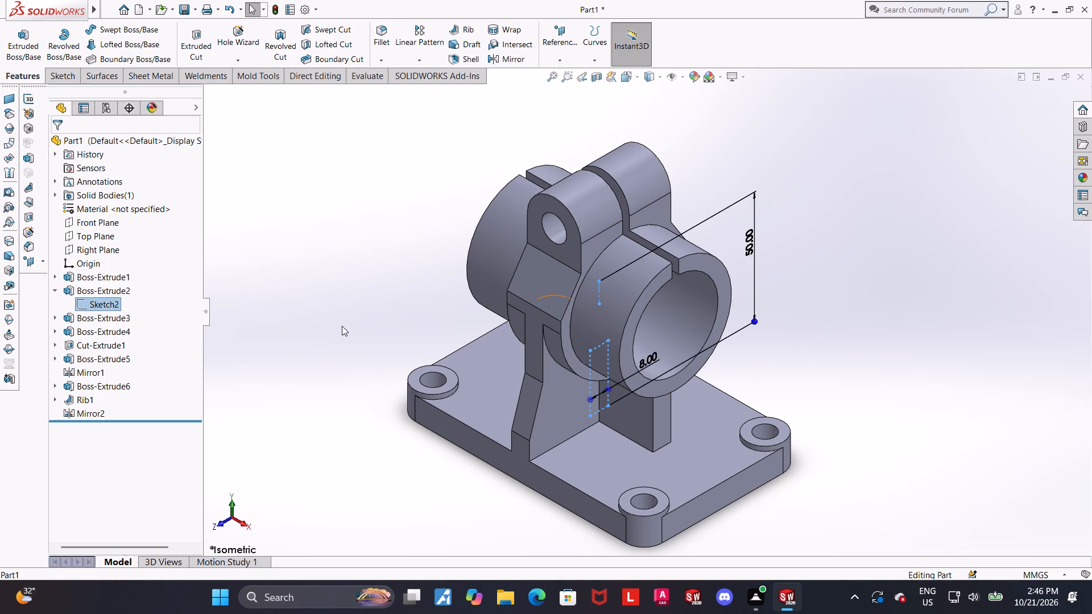
middle_click_drag(900, 306, 839, 236)
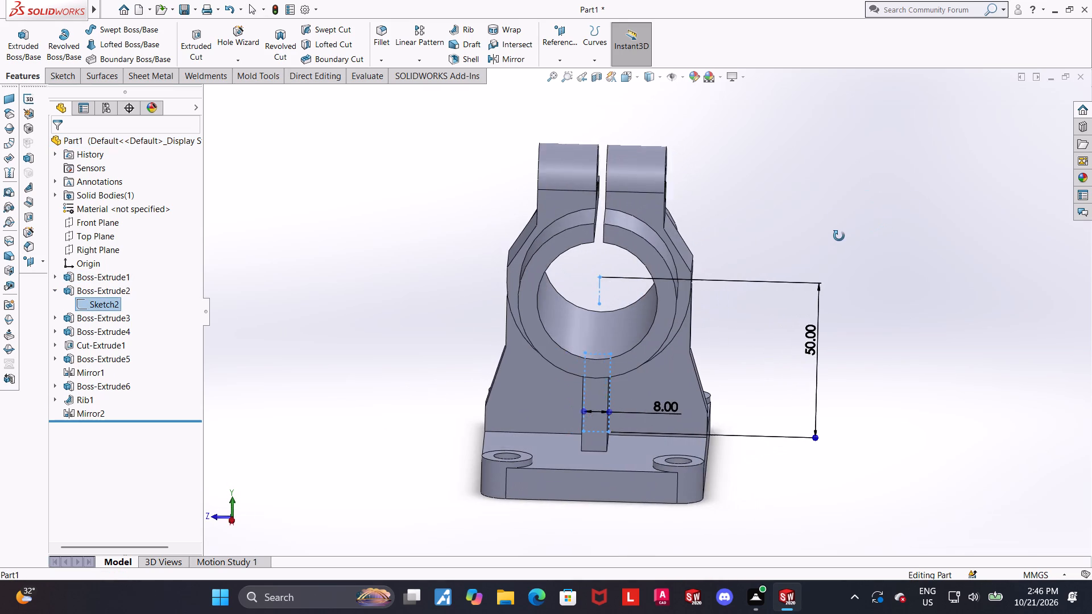
middle_click_drag(839, 236, 841, 236)
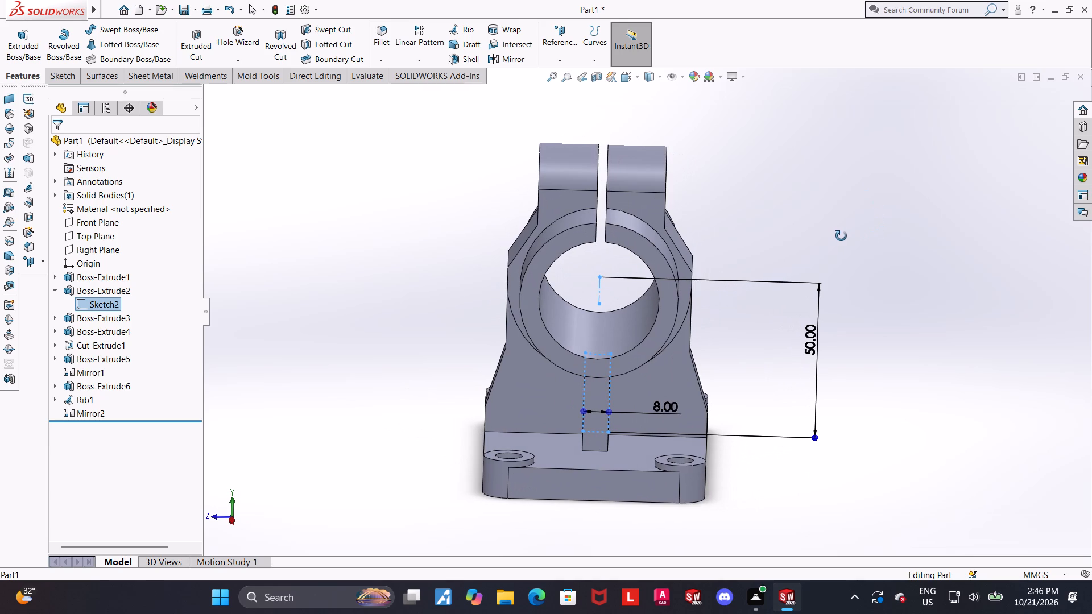
middle_click_drag(841, 236, 879, 248)
left_click(820, 230)
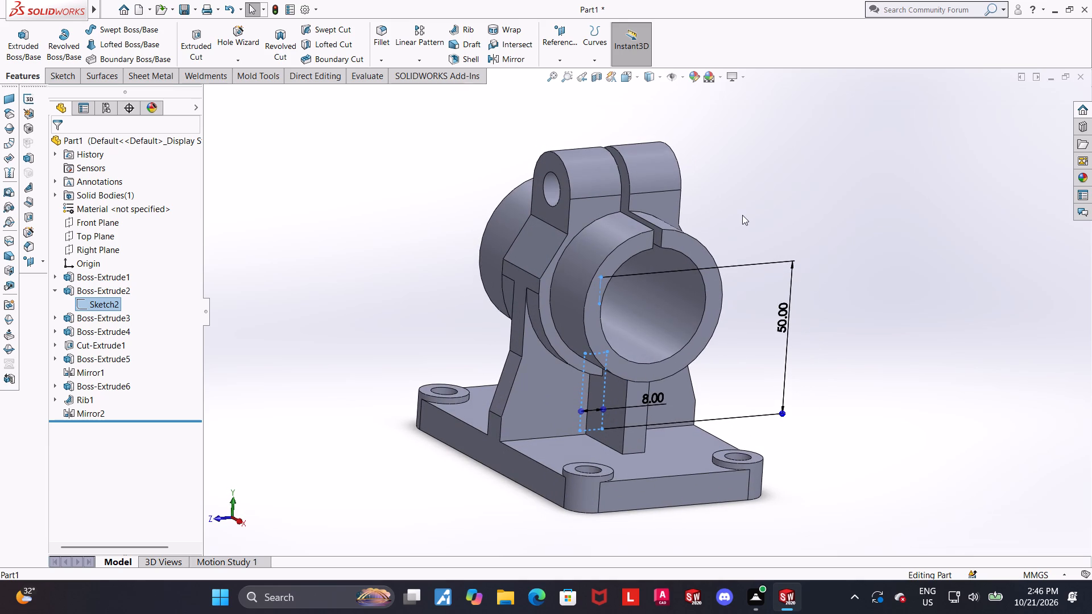
key("ctrl+7")
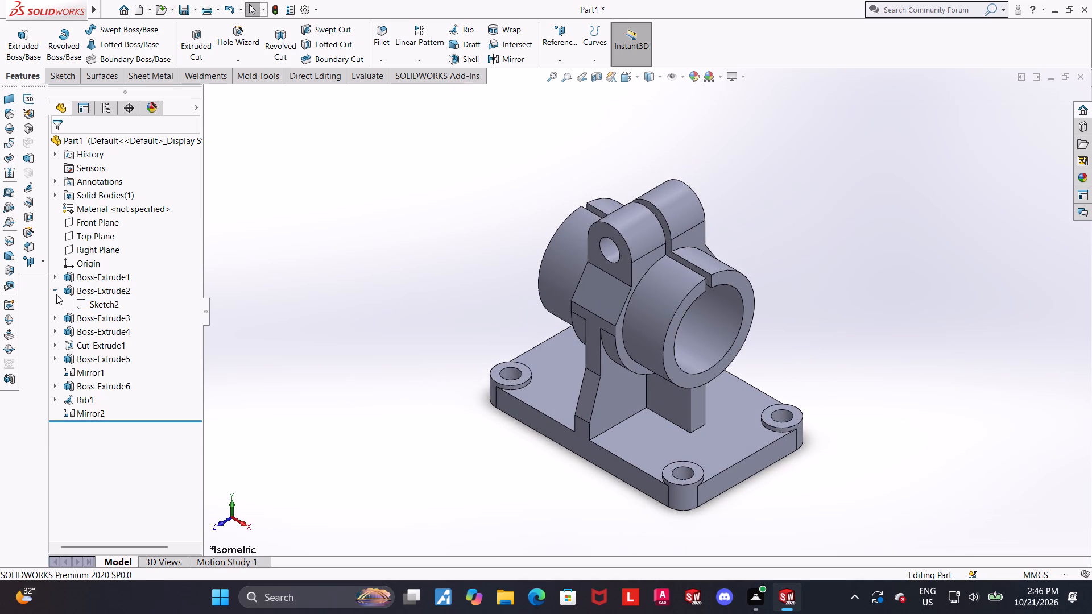
left_click(56, 294)
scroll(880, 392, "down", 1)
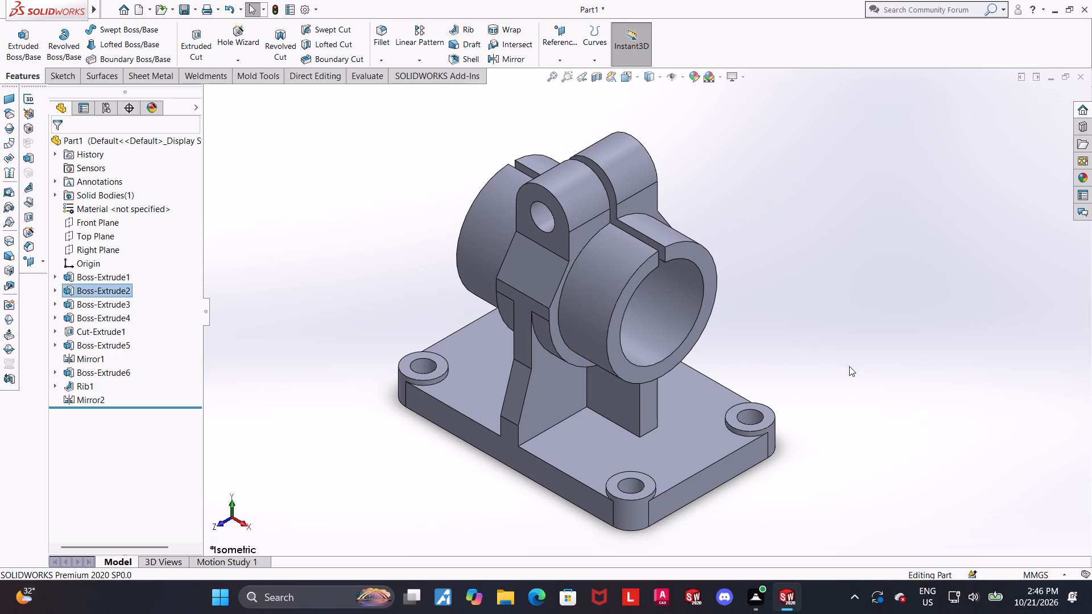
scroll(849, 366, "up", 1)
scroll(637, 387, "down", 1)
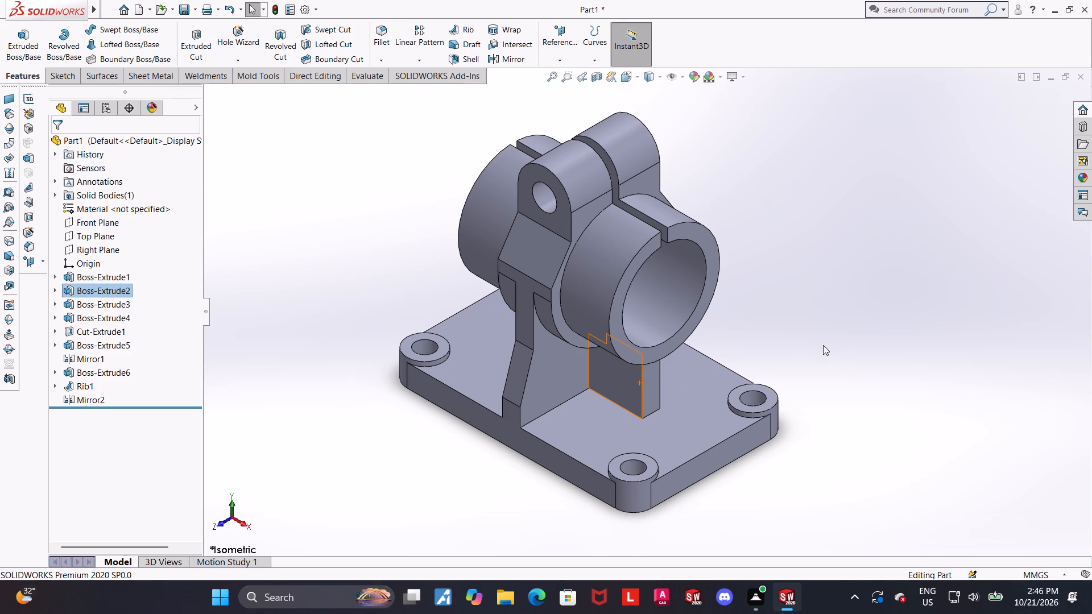
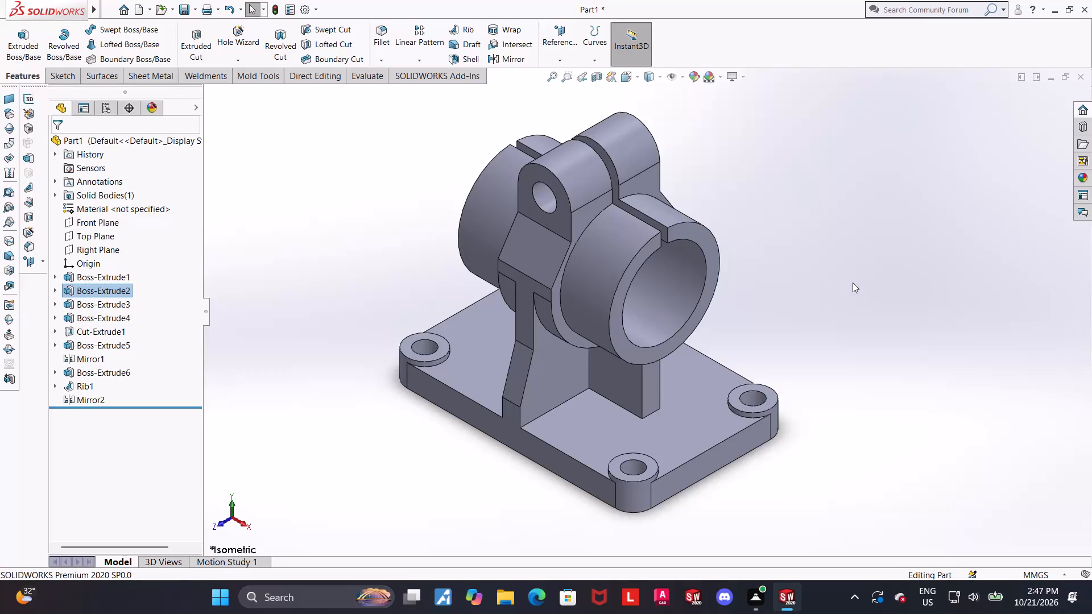
Save the clamp as a SOLIDWORKS part named "slited clamping sleeve" in the Downloads folder.
left_click(278, 190)
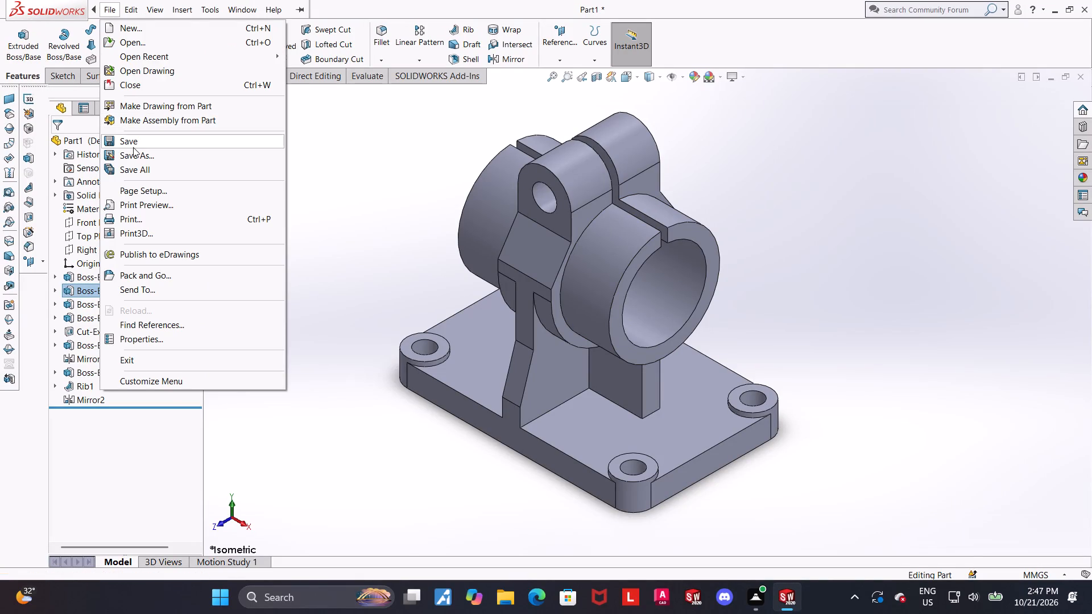
left_click(134, 149)
type("slitted")
key("space")
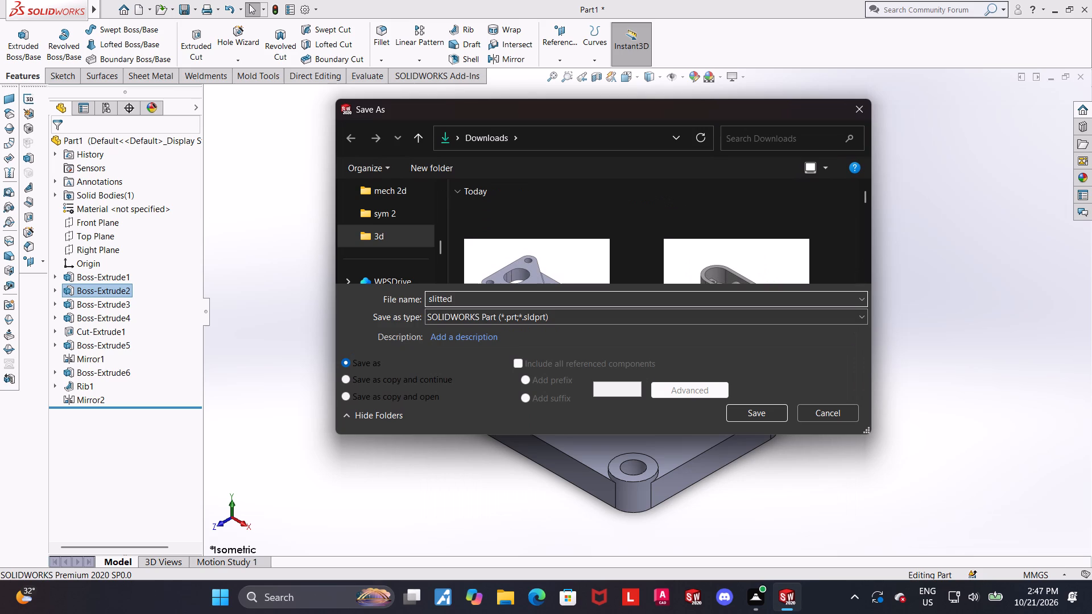
key("BackSpace")
key("BackSpace")
key("BackSpace")
key("BackSpace")
type("ed clamping slee")
type("ve")
key("Return")
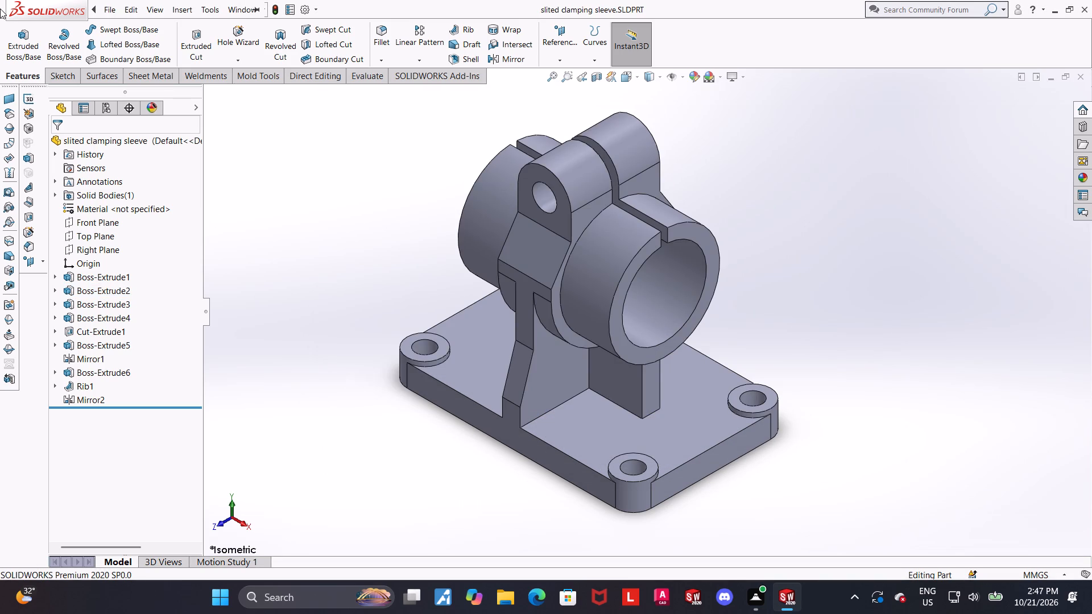
Save a PDF copy of the part as "slited clamping sleeve.pdf" in the Downloads folder.
left_click(137, 151)
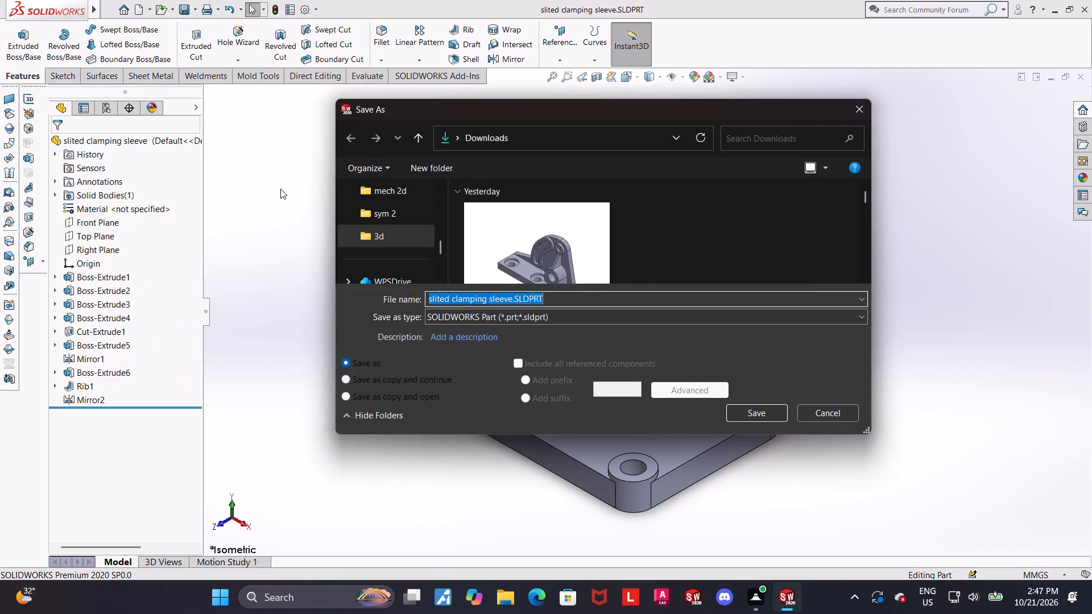
left_click(515, 319)
left_click(614, 87)
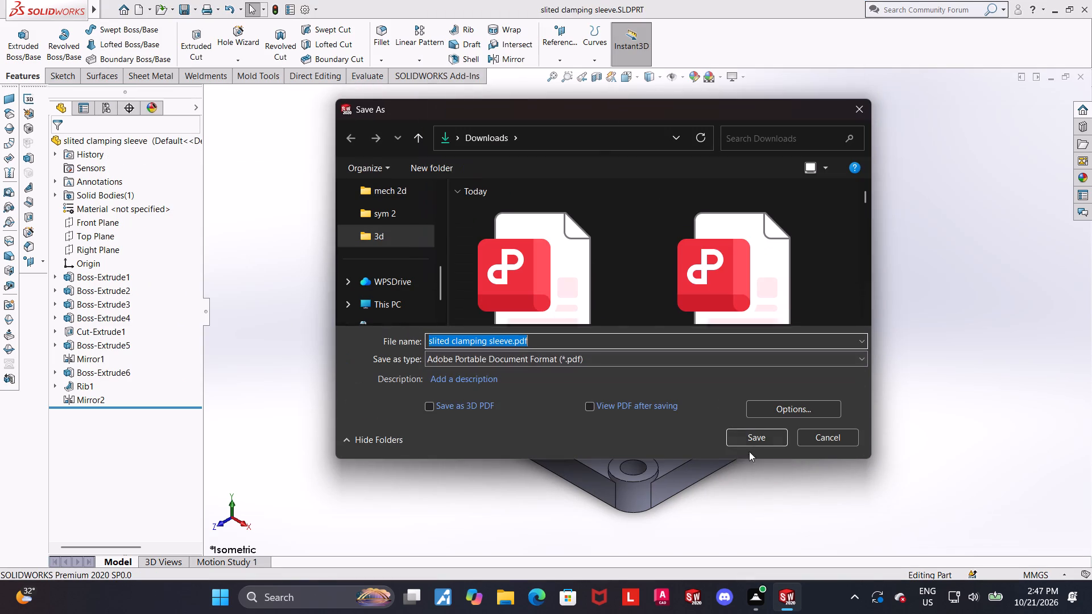
left_click(760, 447)
left_click(760, 438)
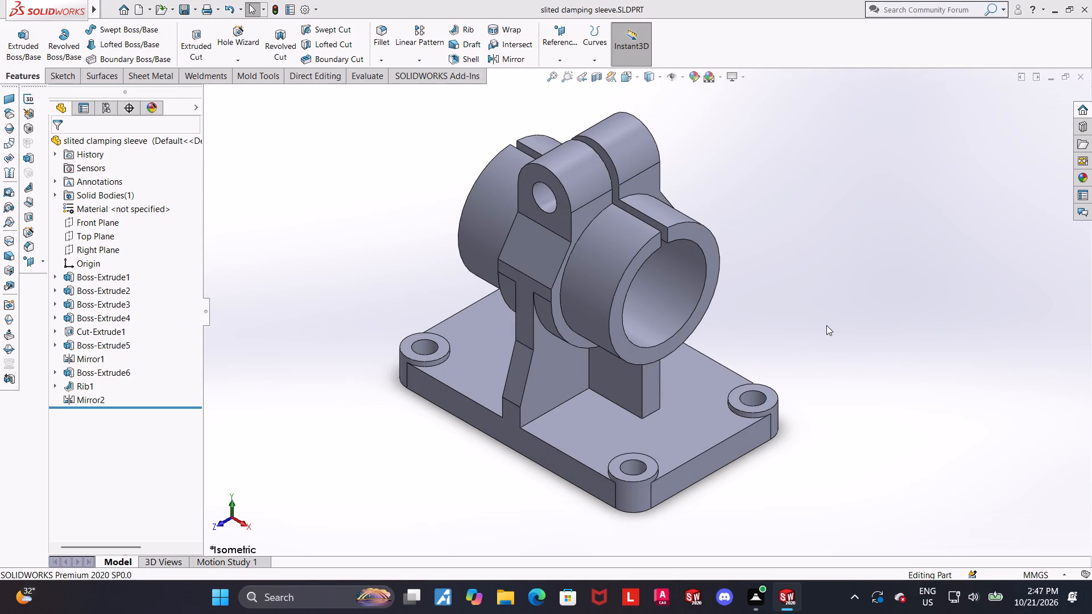